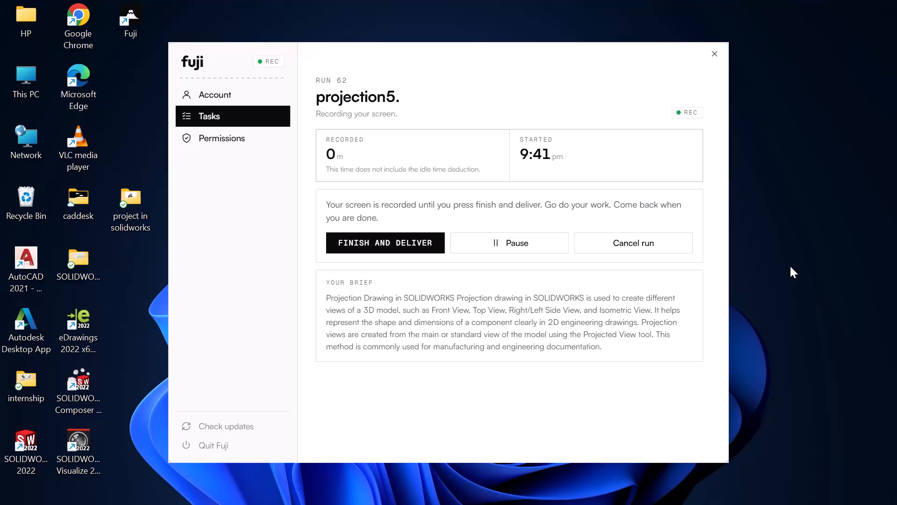
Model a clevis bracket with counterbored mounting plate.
Launch SOLIDWORKS 2022 and create a new part document.
{"action": "left_click", "coordinate": [790, 266]}
{"action": "double_click", "coordinate": [23, 432]}
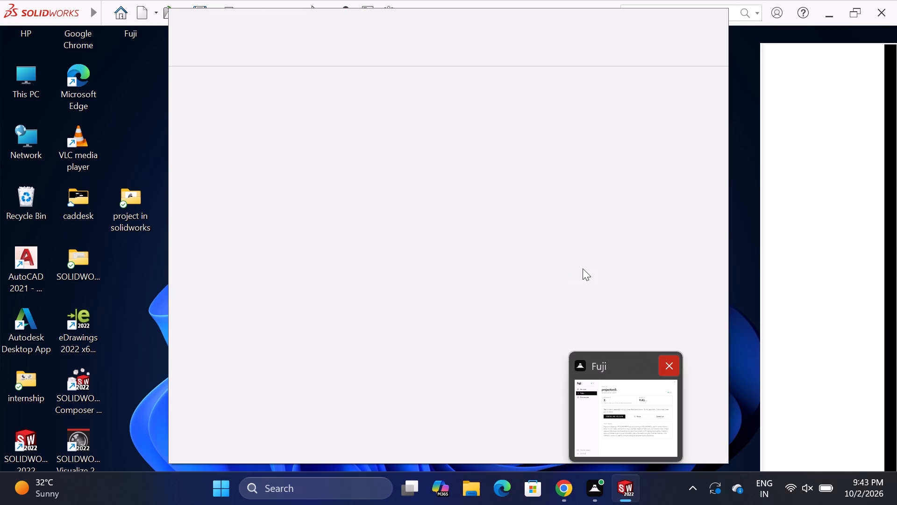
{"action": "left_click", "coordinate": [220, 114]}
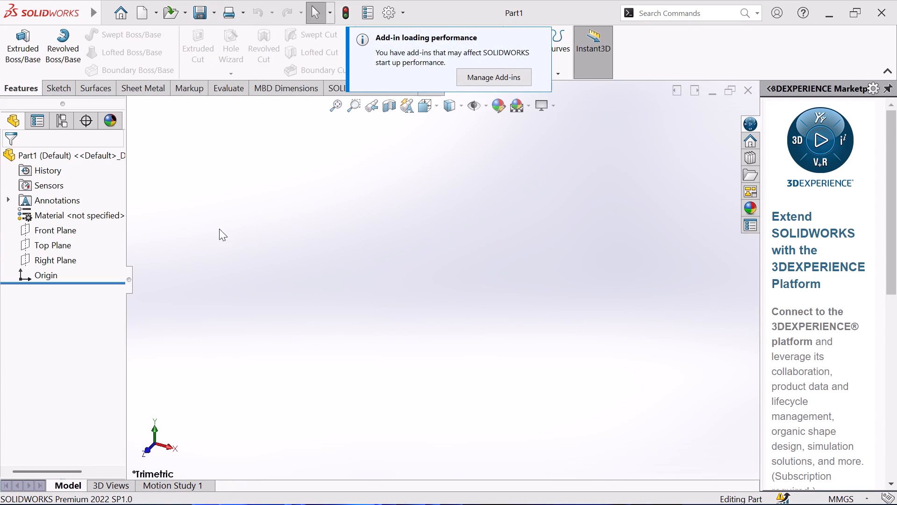
Start a new sketch on the Front Plane.
{"action": "left_click", "coordinate": [46, 232]}
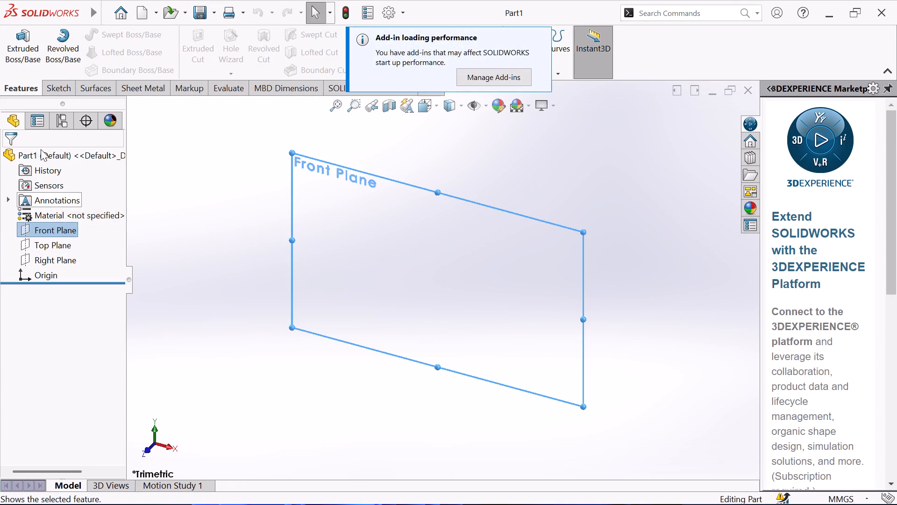
{"action": "left_click", "coordinate": [57, 86]}
{"action": "left_click", "coordinate": [20, 38]}
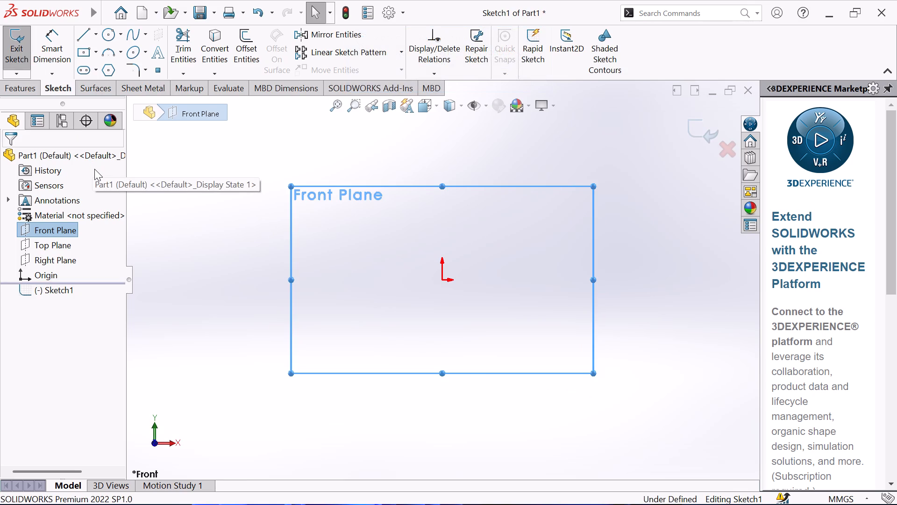
Draw a horizontal centerline about 316 mm long and a vertical one about 202 mm long, crossing at the origin.
{"action": "left_click", "coordinate": [96, 38]}
{"action": "left_click", "coordinate": [81, 67]}
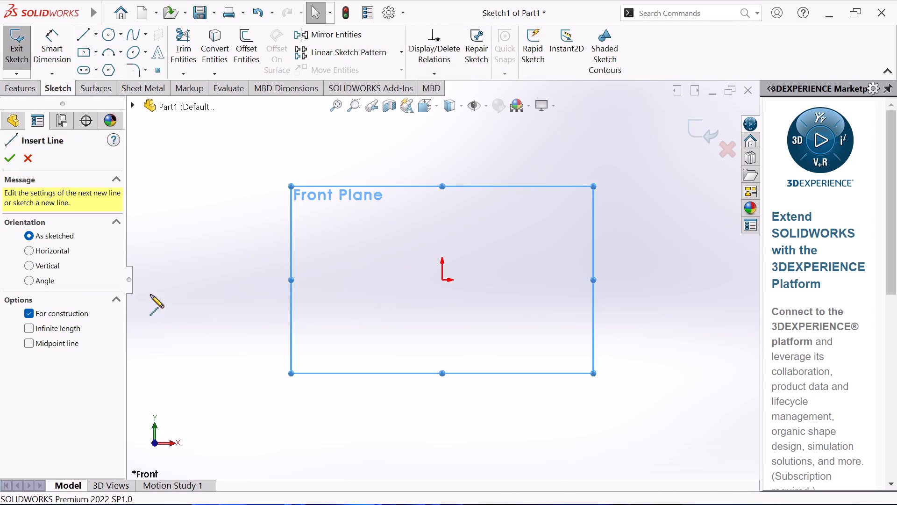
{"action": "left_click", "coordinate": [155, 280]}
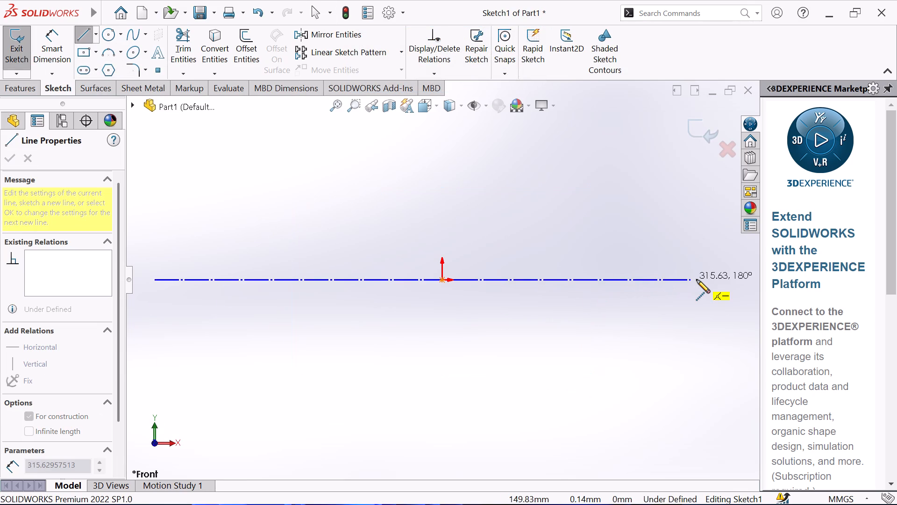
{"action": "left_click", "coordinate": [697, 280]}
{"action": "right_click", "coordinate": [598, 238]}
{"action": "left_click", "coordinate": [641, 253]}
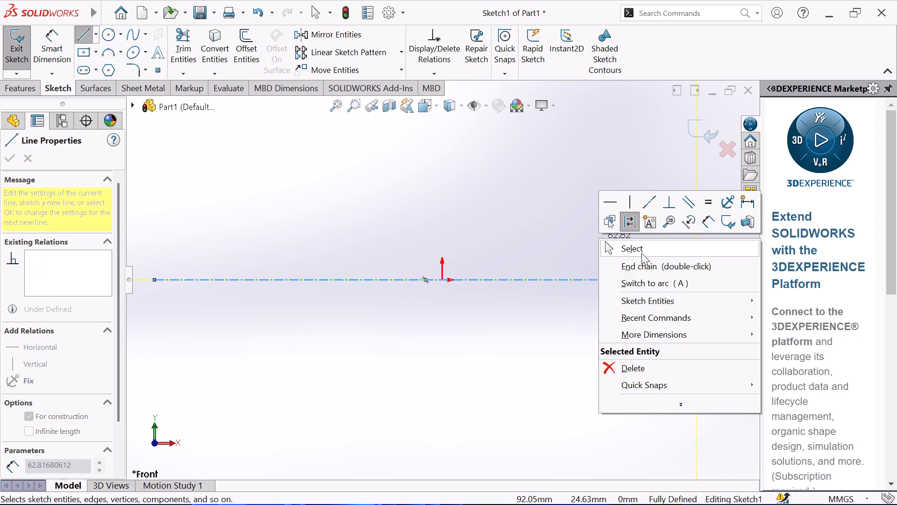
{"action": "left_click", "coordinate": [94, 33]}
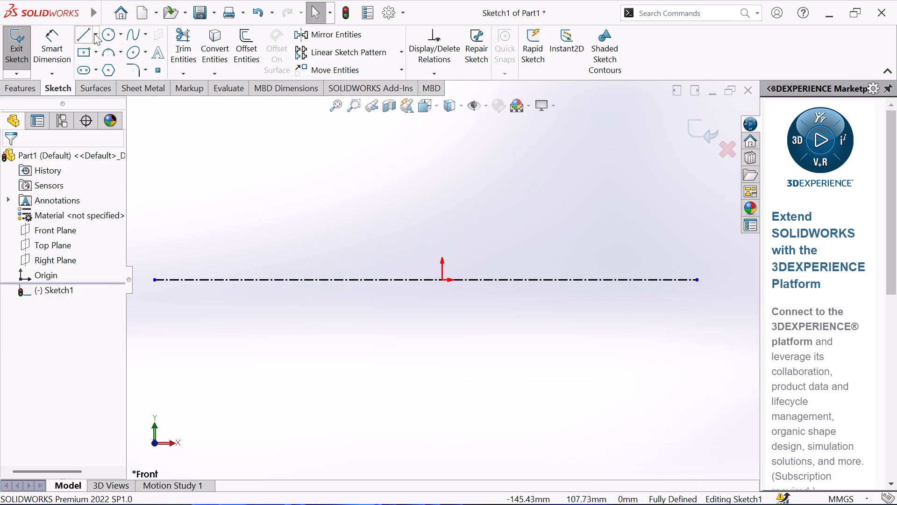
{"action": "left_click", "coordinate": [92, 63]}
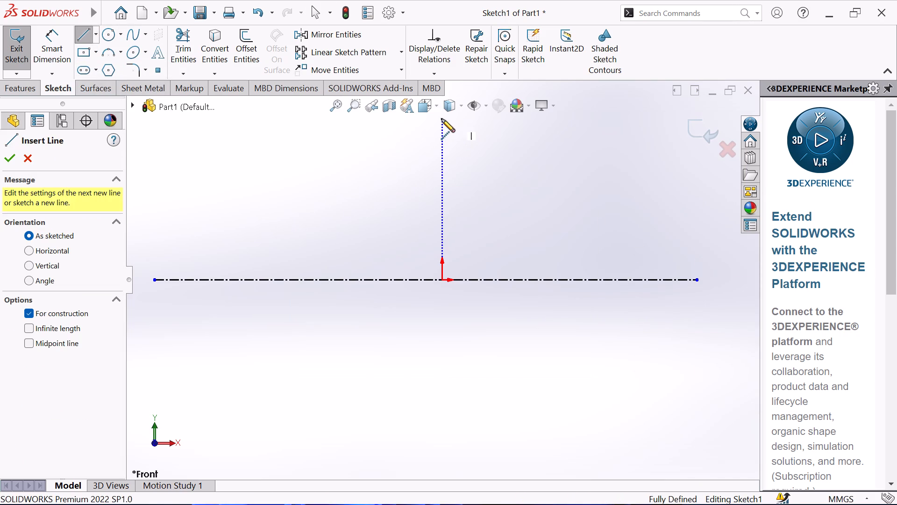
{"action": "left_click", "coordinate": [441, 119]}
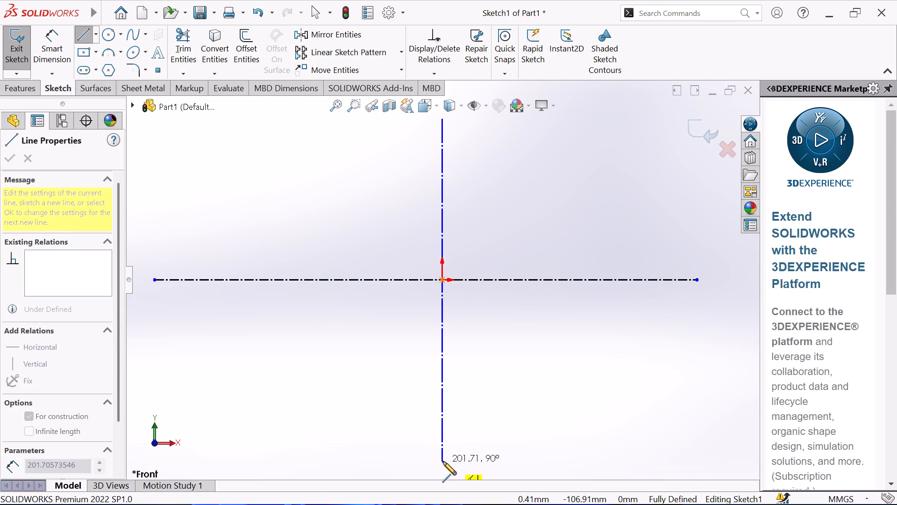
{"action": "left_click", "coordinate": [443, 461]}
{"action": "right_click", "coordinate": [451, 370]}
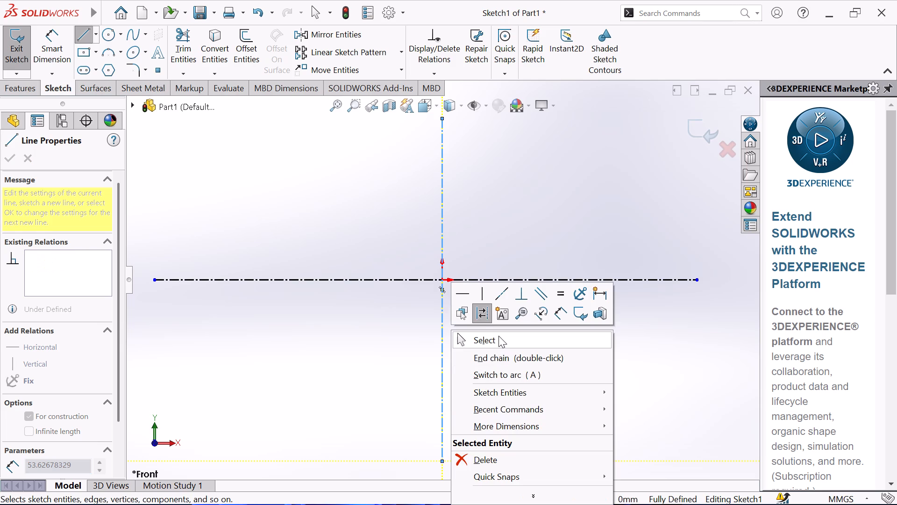
{"action": "left_click", "coordinate": [498, 336]}
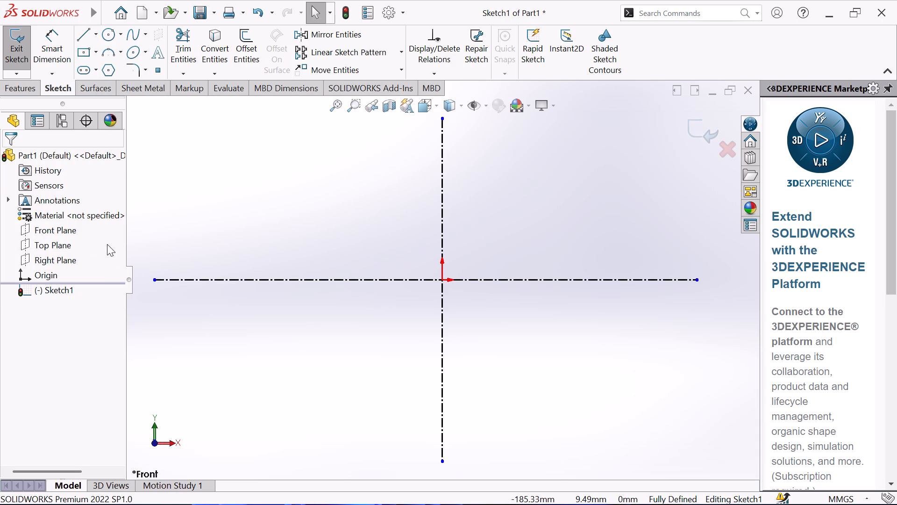
Sketch a center rectangle about 133 mm wide and 69 mm high, centred on the origin.
{"action": "left_click", "coordinate": [85, 58]}
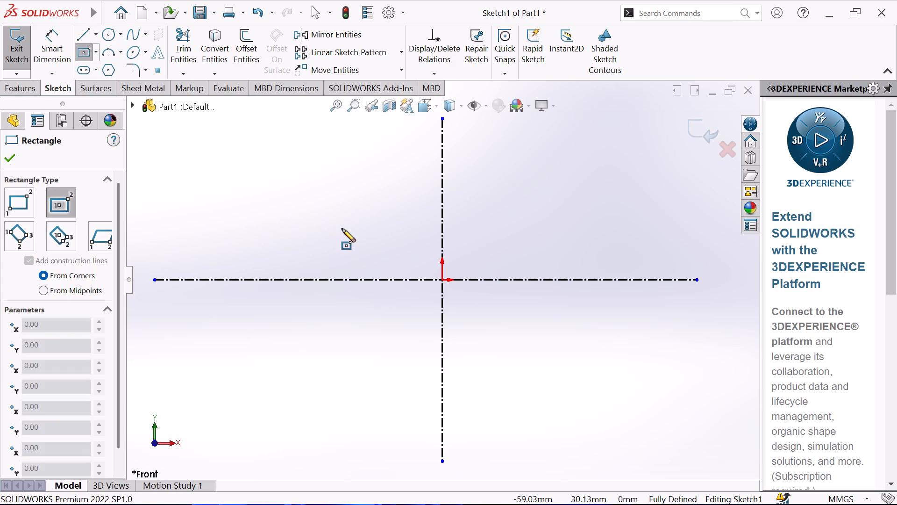
{"action": "left_click", "coordinate": [443, 278]}
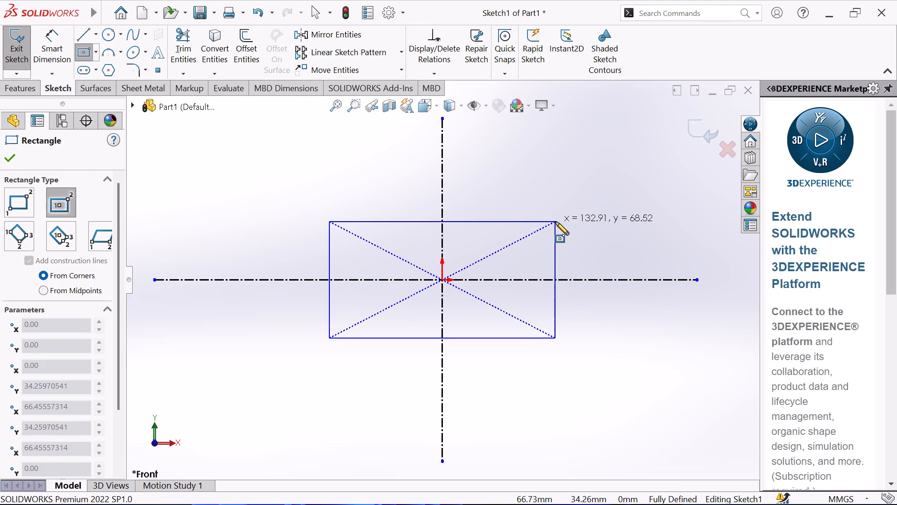
{"action": "left_click", "coordinate": [555, 222]}
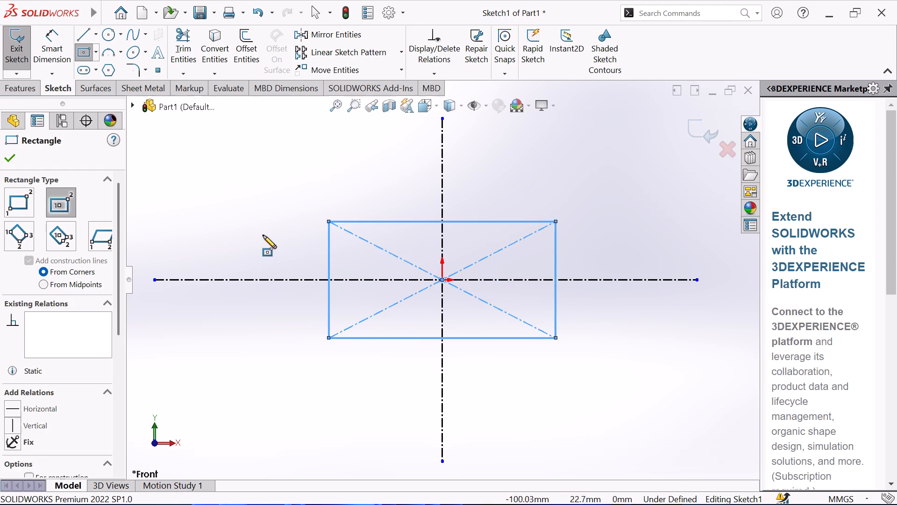
{"action": "right_click", "coordinate": [263, 235]}
{"action": "left_click", "coordinate": [293, 249]}
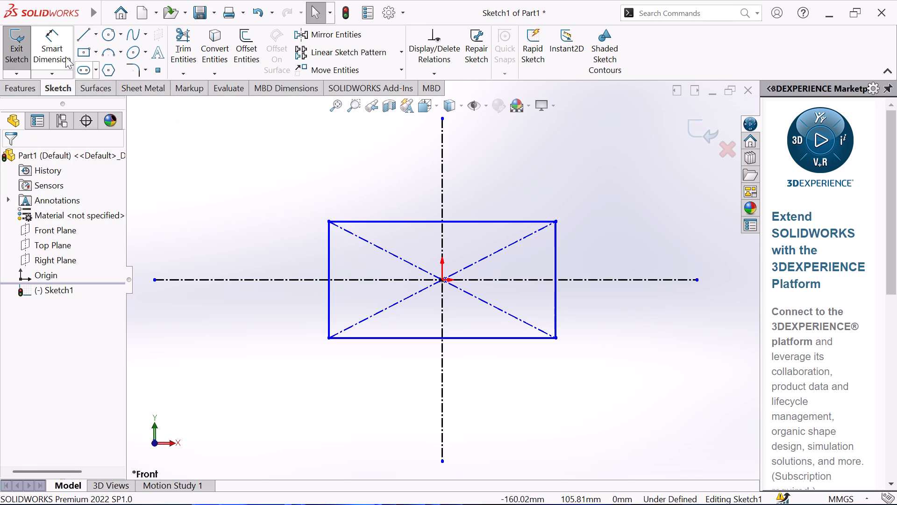
Dimension the rectangle with a height of 85 mm and a width of 180 mm.
{"action": "left_click", "coordinate": [60, 48]}
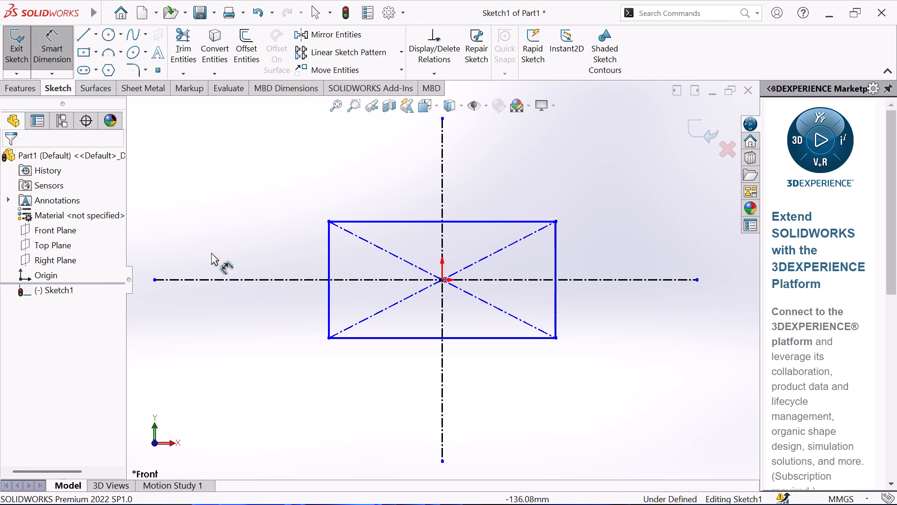
{"action": "left_click", "coordinate": [328, 306]}
{"action": "left_click", "coordinate": [251, 302]}
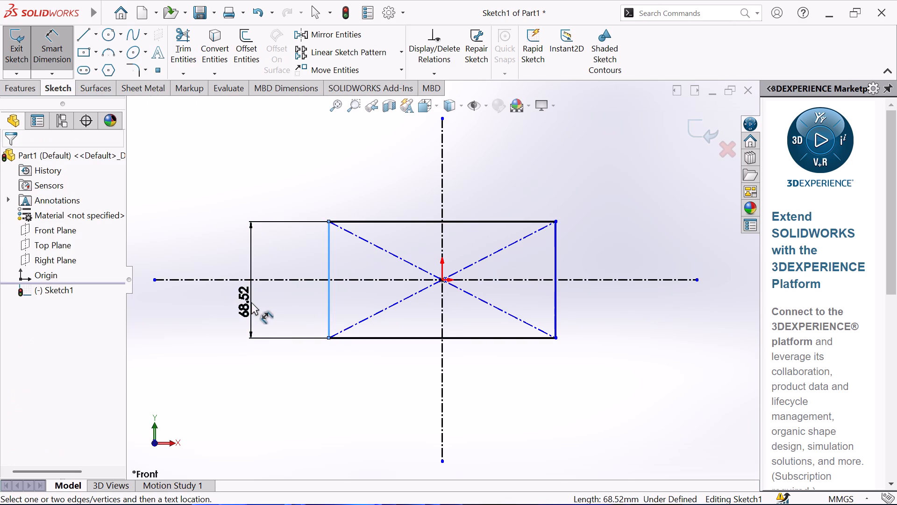
{"action": "type", "text": "85"}
{"action": "key", "text": "Return"}
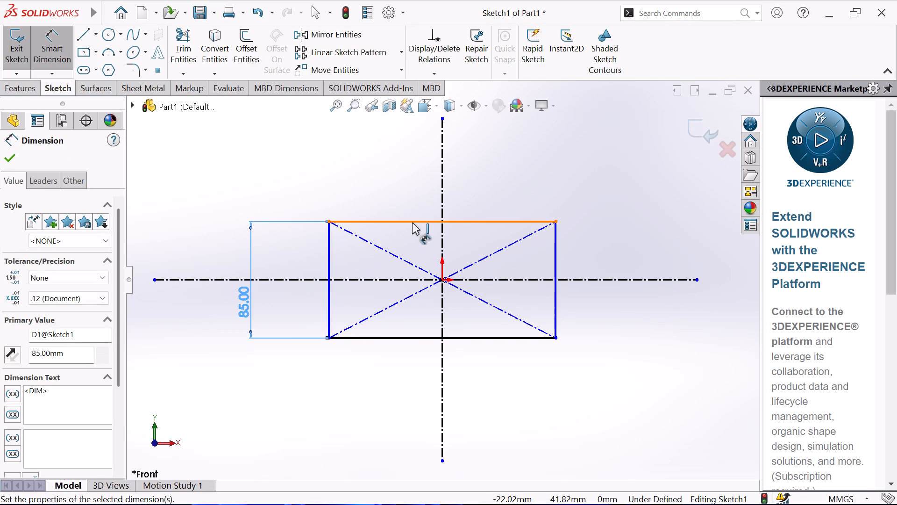
{"action": "left_click", "coordinate": [412, 223]}
{"action": "left_click", "coordinate": [434, 196]}
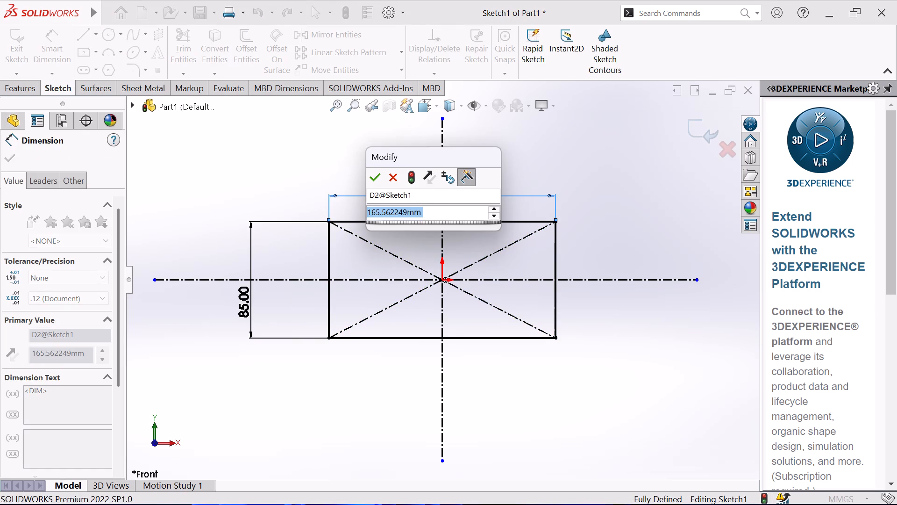
{"action": "key", "text": "1"}
{"action": "key", "text": "8"}
{"action": "key", "text": "0"}
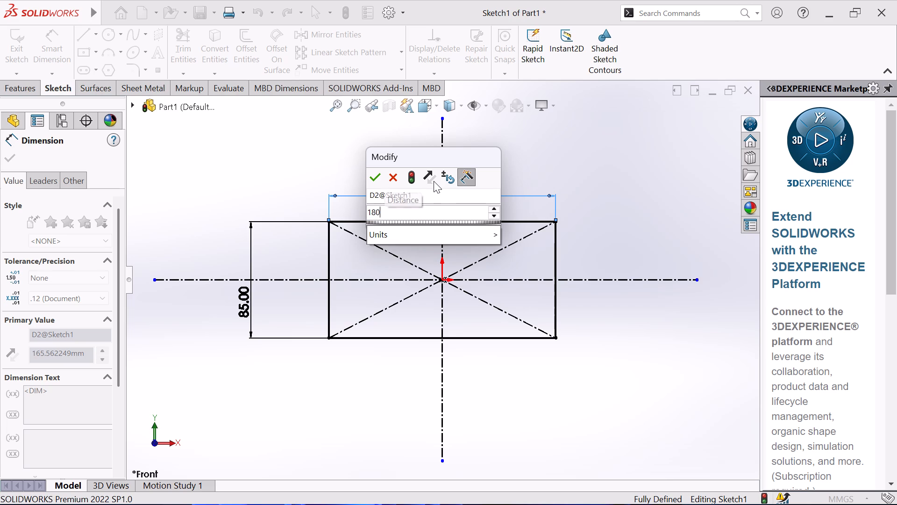
{"action": "key", "text": "Return"}
{"action": "right_click", "coordinate": [289, 166]}
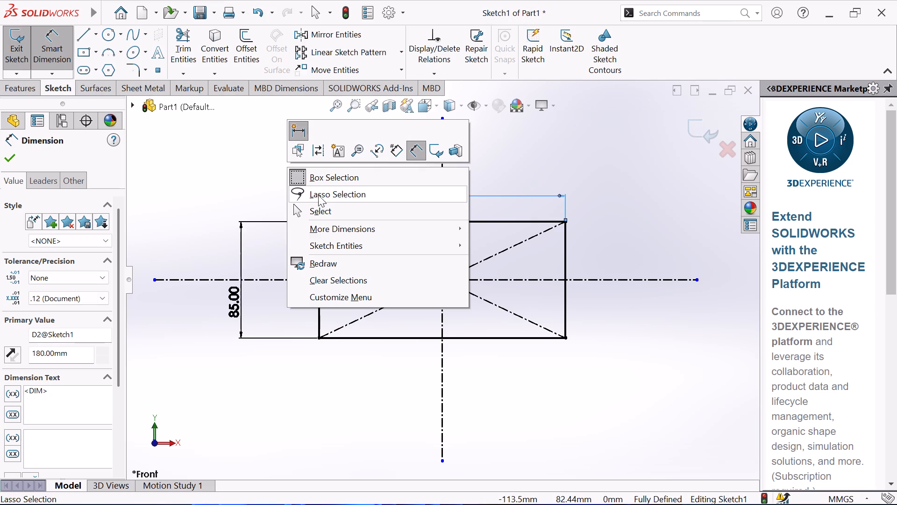
{"action": "left_click", "coordinate": [328, 213]}
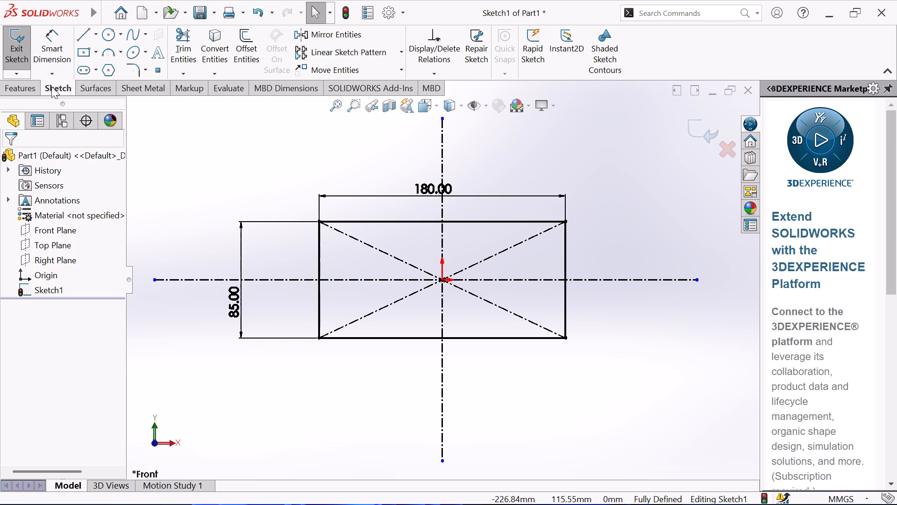
Extrude the rectangle as a blind boss with a depth of 25 mm.
{"action": "left_click", "coordinate": [20, 87]}
{"action": "left_click", "coordinate": [20, 46]}
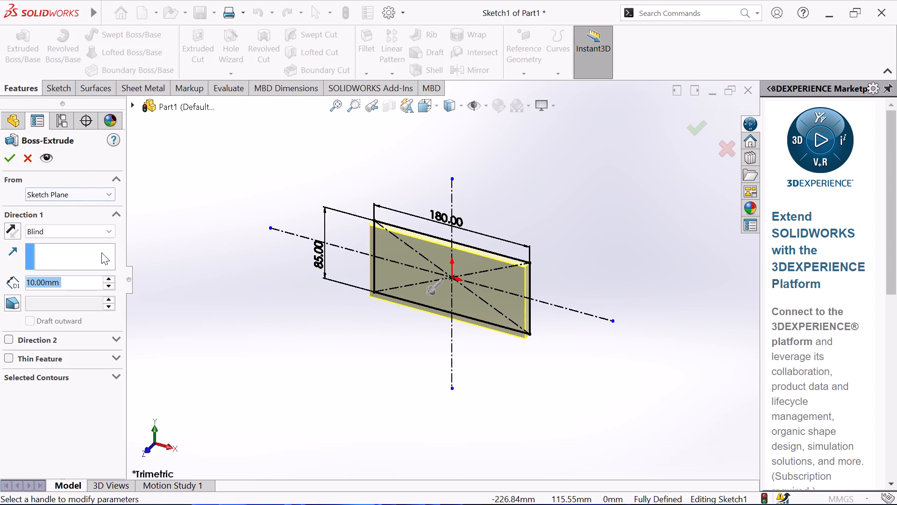
{"action": "left_click", "coordinate": [110, 277]}
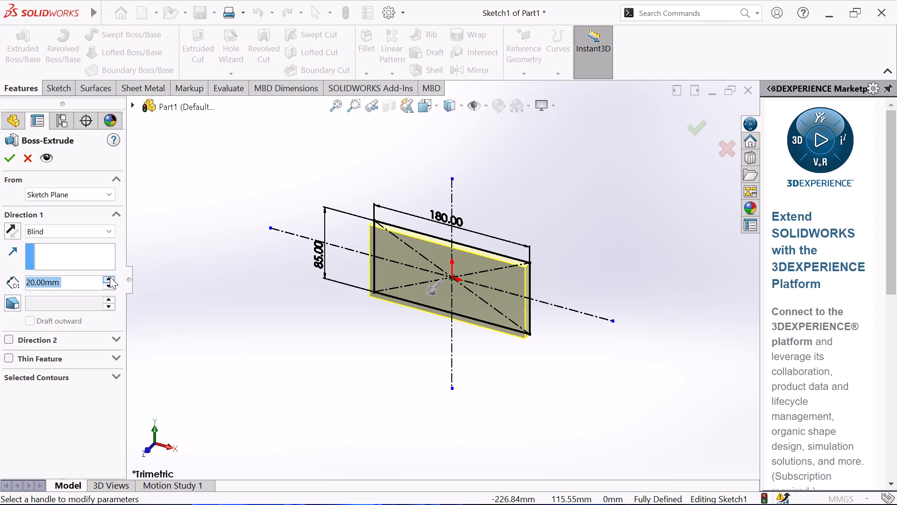
{"action": "type", "text": "25"}
{"action": "key", "text": "Return"}
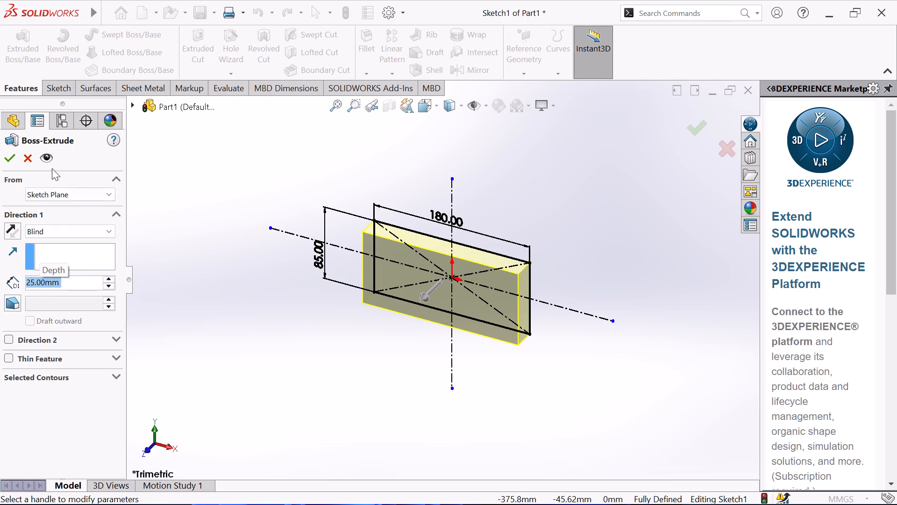
{"action": "left_click", "coordinate": [10, 162]}
{"action": "left_click", "coordinate": [218, 244]}
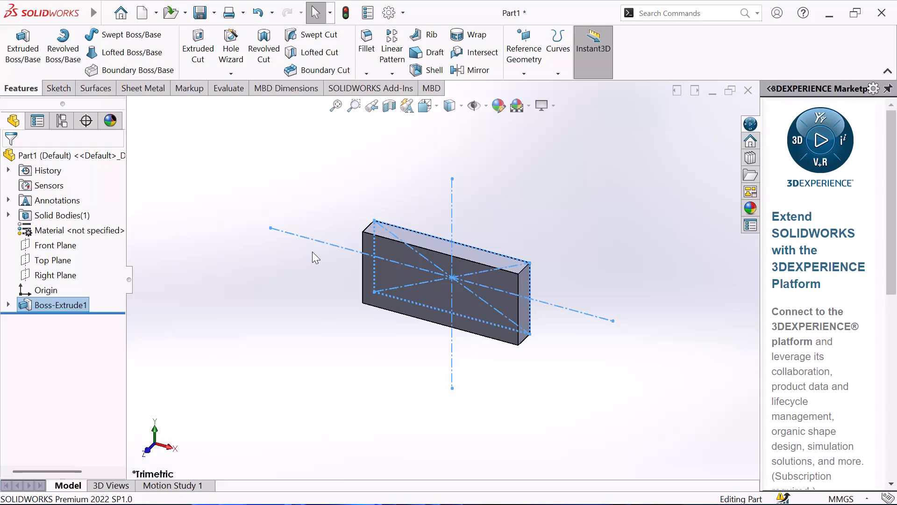
Start a new sketch on the block's large front face.
{"action": "left_click", "coordinate": [403, 270]}
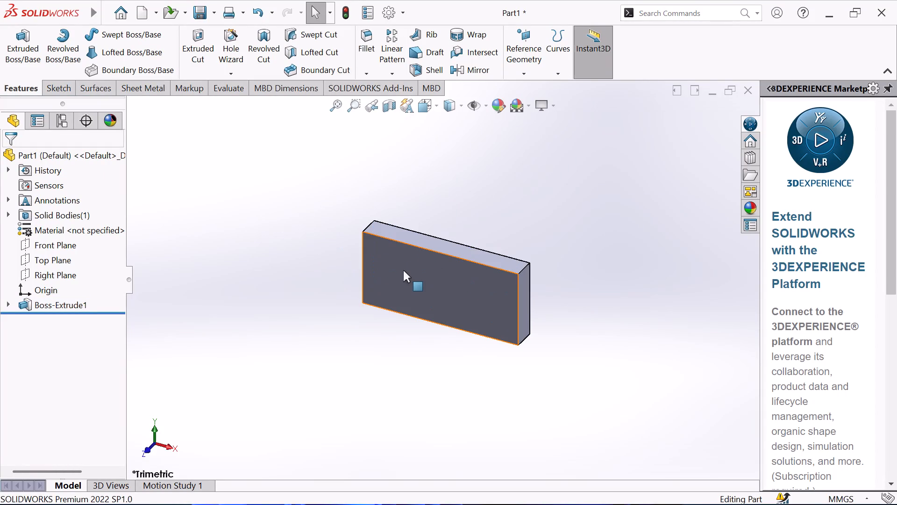
{"action": "left_click", "coordinate": [451, 241]}
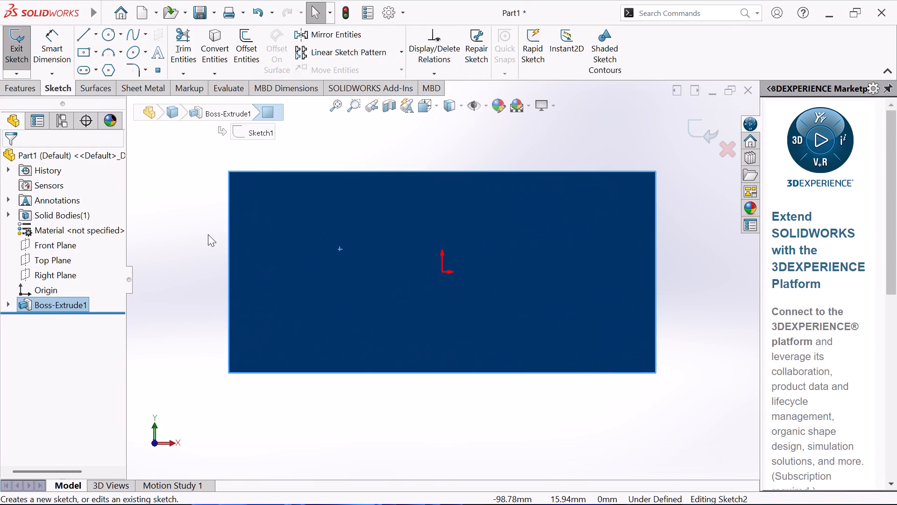
{"action": "left_click", "coordinate": [208, 234]}
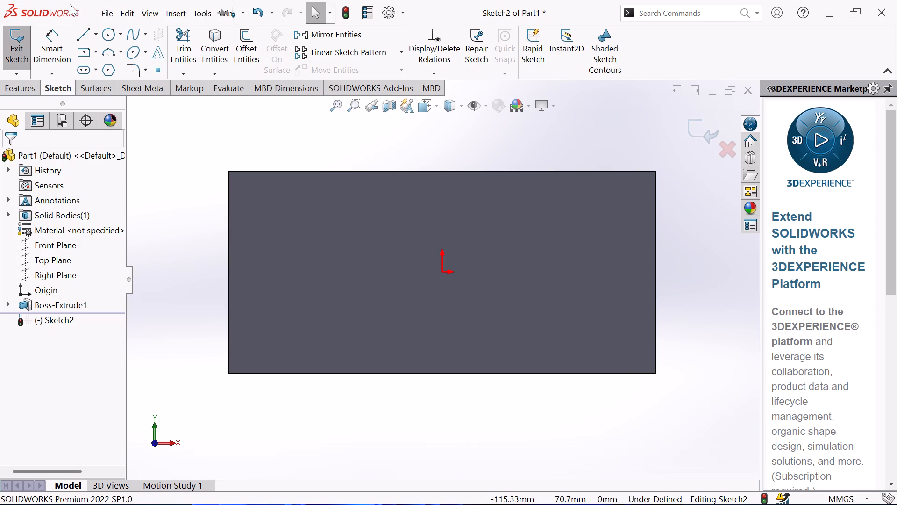
Draw a near-vertical centerline about 124 mm long across the front face, passing close to the origin.
{"action": "left_click", "coordinate": [95, 33]}
{"action": "left_click", "coordinate": [82, 67]}
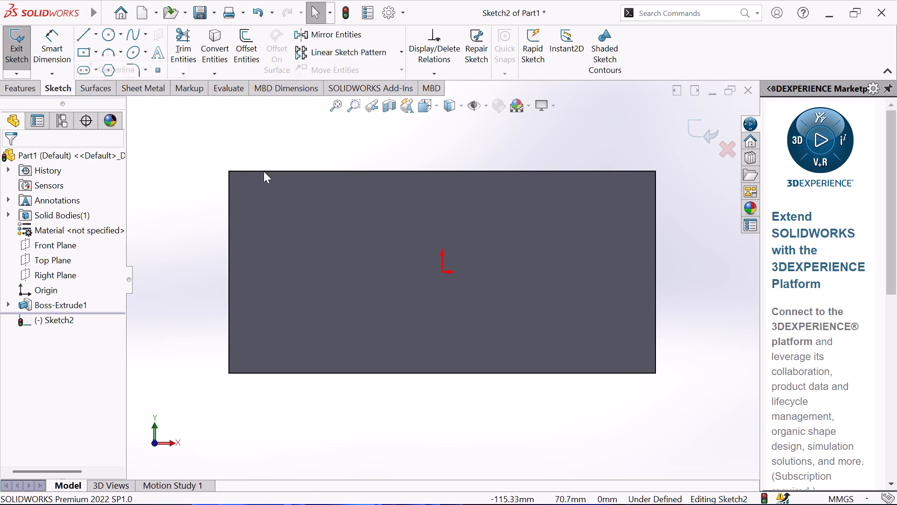
{"action": "left_click", "coordinate": [441, 134]}
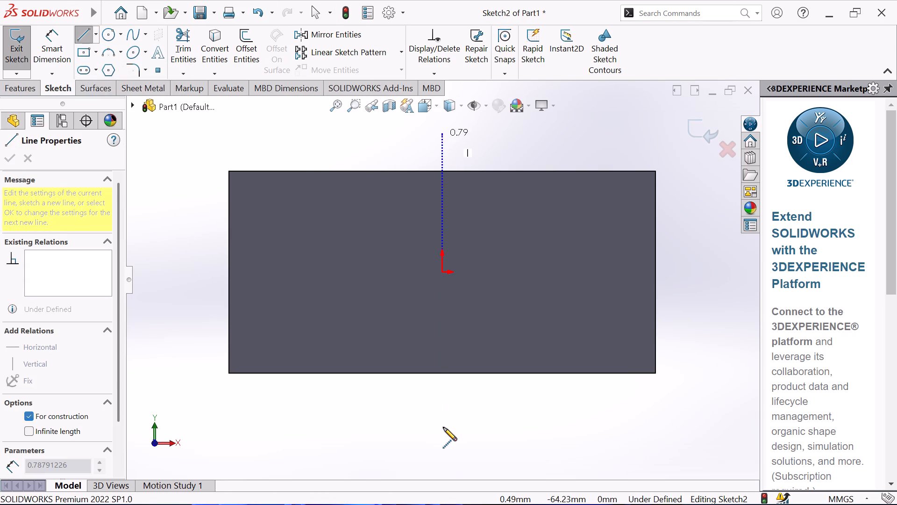
{"action": "left_click", "coordinate": [445, 427]}
{"action": "right_click", "coordinate": [328, 418]}
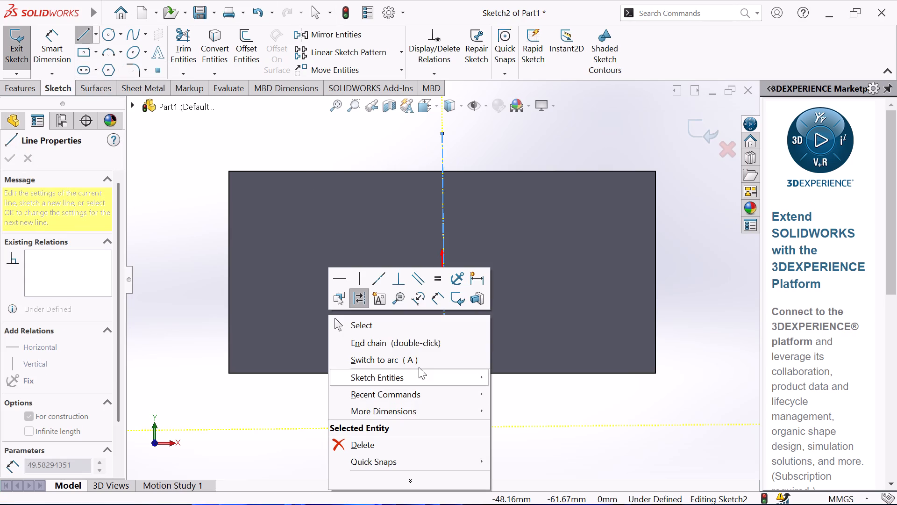
{"action": "left_click", "coordinate": [421, 329]}
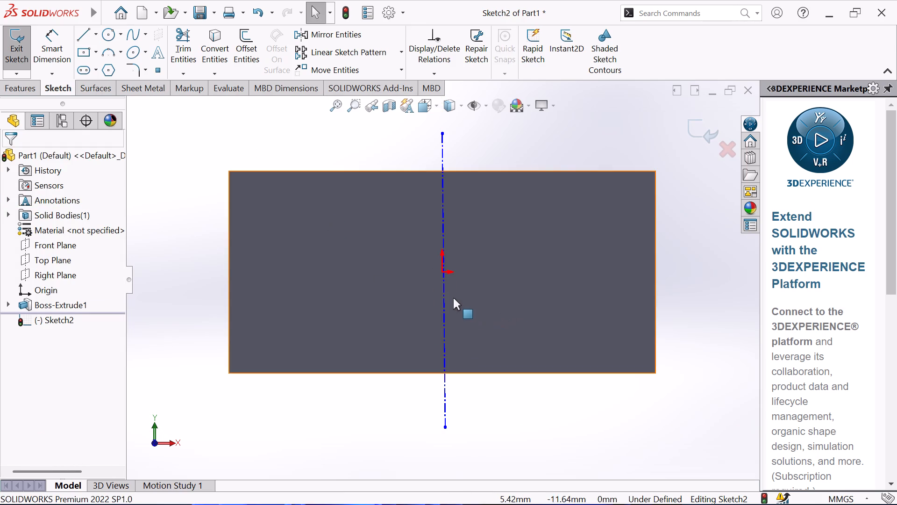
Add a coincident relation between the near-vertical centerline and the origin.
{"action": "left_click", "coordinate": [443, 281]}
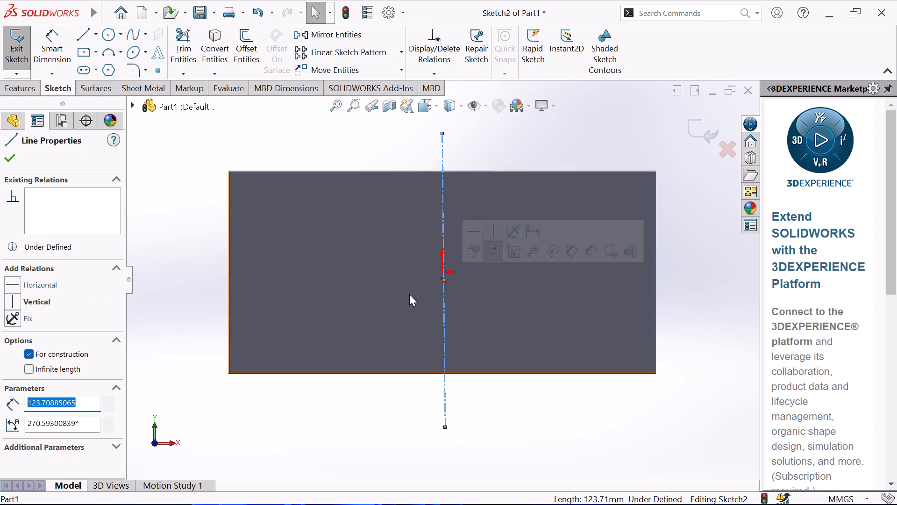
{"action": "left_click", "coordinate": [443, 274], "text": "ctrl"}
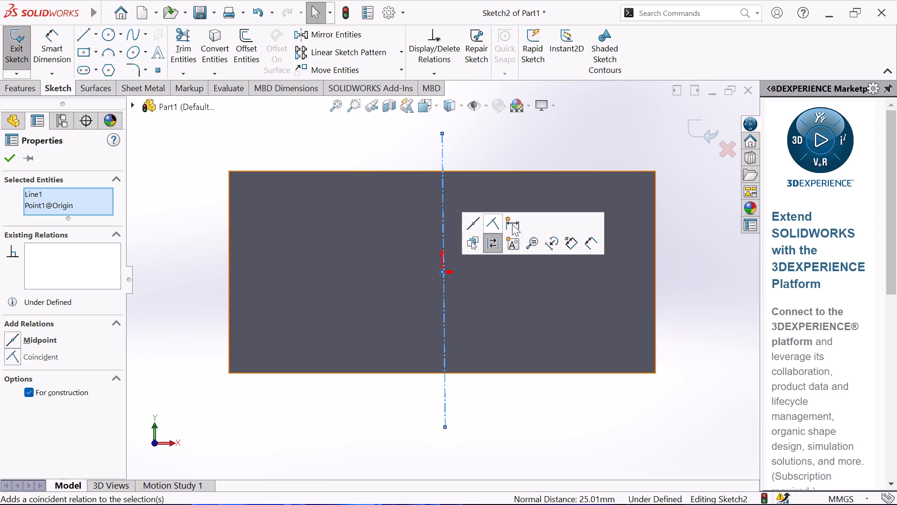
{"action": "left_click", "coordinate": [495, 218]}
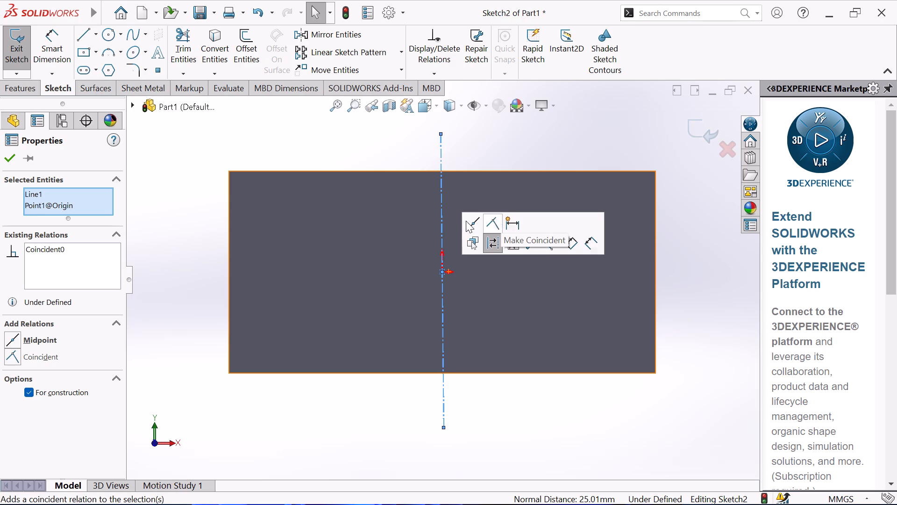
{"action": "left_click", "coordinate": [7, 161]}
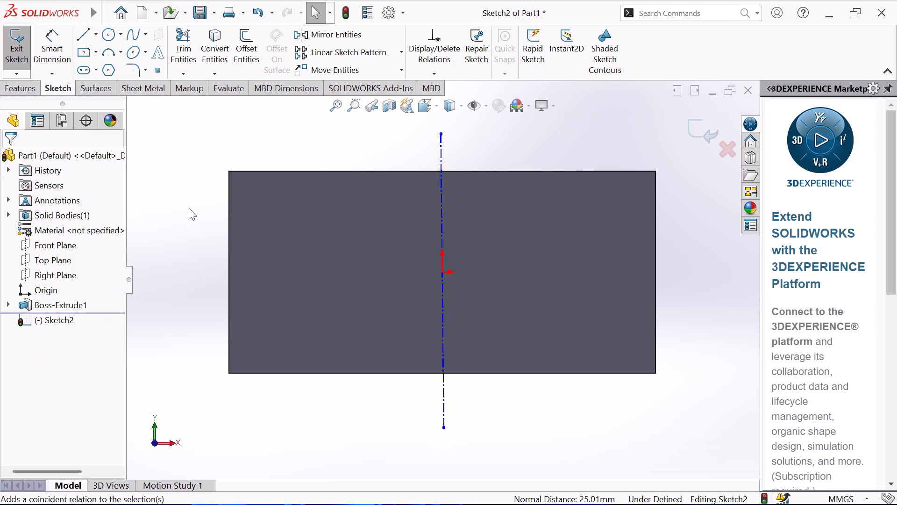
Draw a horizontal centerline 90 mm long from the origin to the midpoint of the block's right edge.
{"action": "left_click", "coordinate": [97, 40]}
{"action": "left_click", "coordinate": [84, 69]}
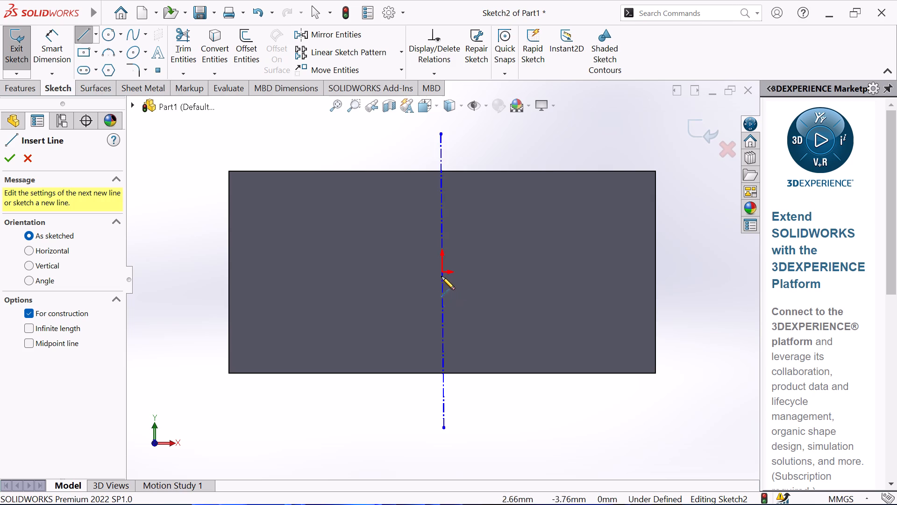
{"action": "left_click", "coordinate": [441, 273]}
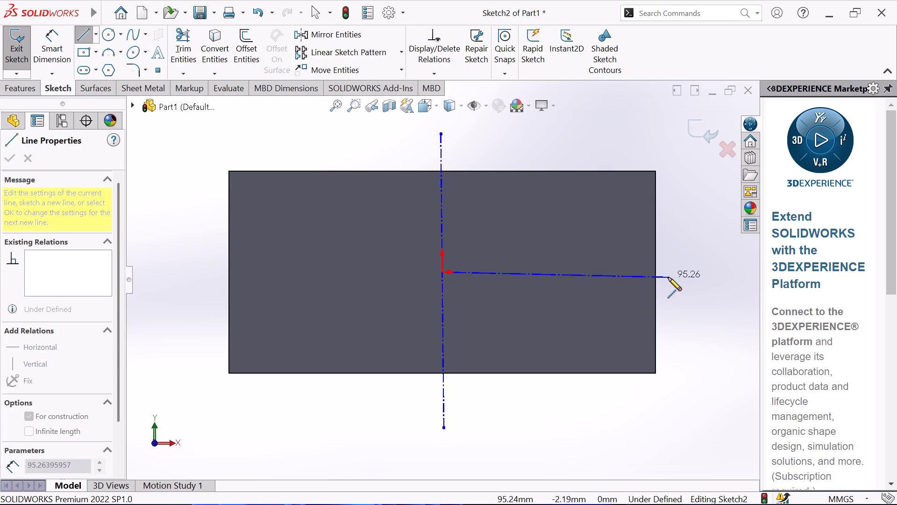
{"action": "left_click", "coordinate": [657, 271]}
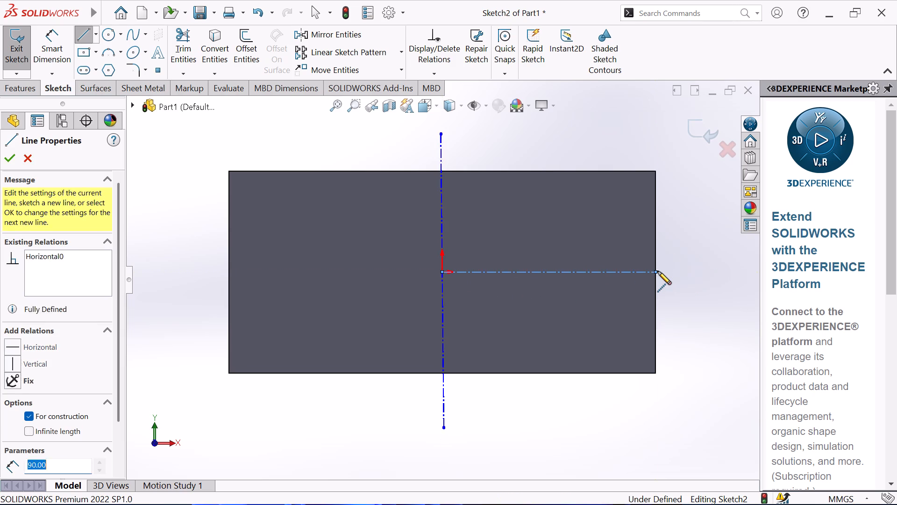
{"action": "right_click", "coordinate": [677, 242]}
{"action": "left_click", "coordinate": [697, 249]}
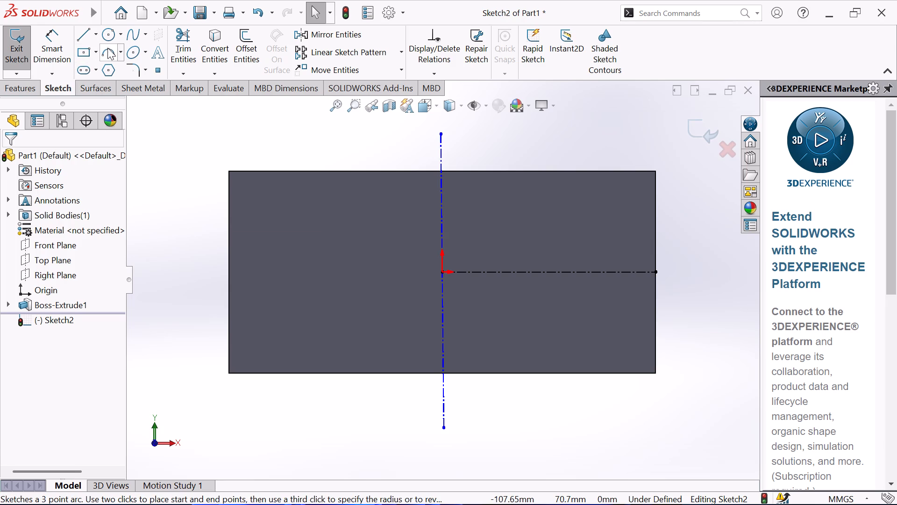
Sketch a circle of about 18 mm radius centred on the midpoint of the horizontal centerline.
{"action": "left_click", "coordinate": [108, 35]}
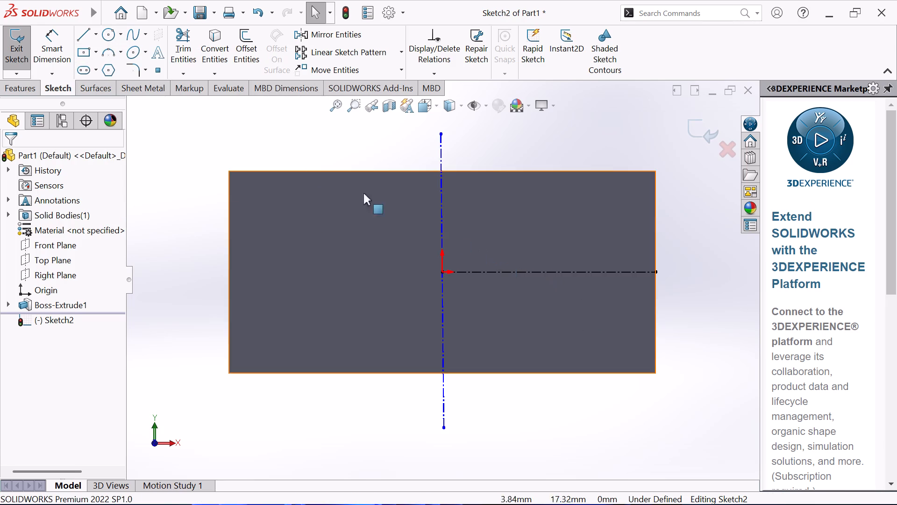
{"action": "left_click", "coordinate": [106, 32]}
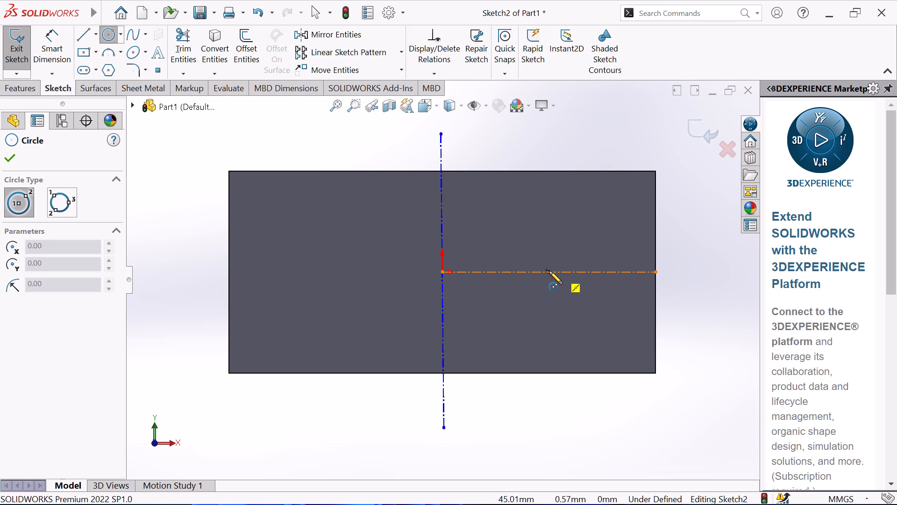
{"action": "left_click", "coordinate": [549, 271]}
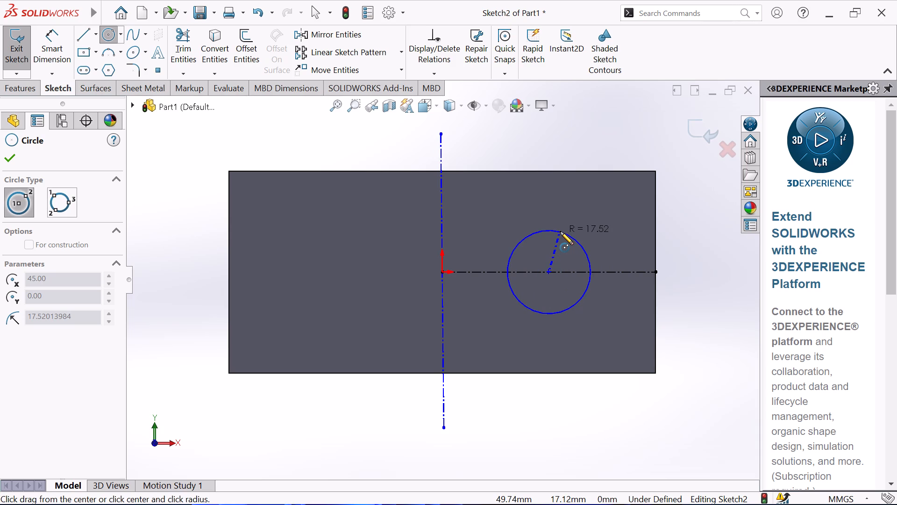
{"action": "left_click", "coordinate": [560, 231]}
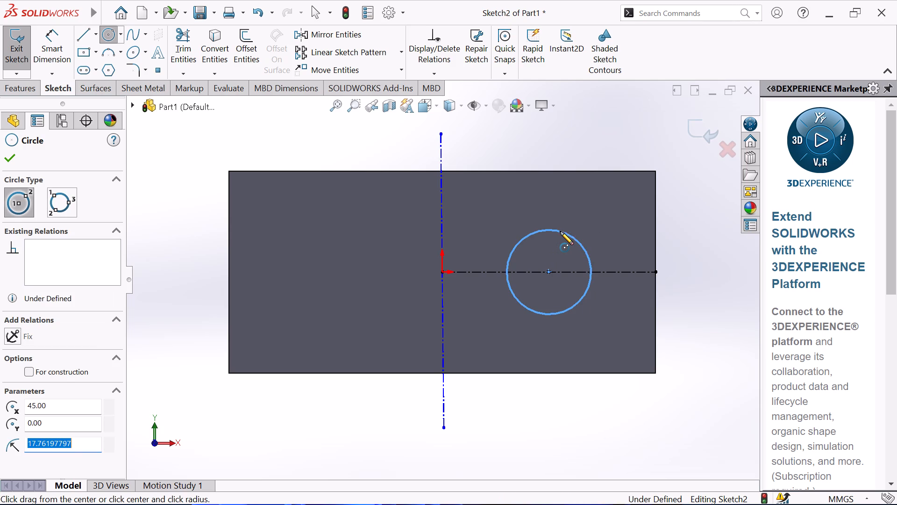
{"action": "right_click", "coordinate": [581, 152]}
{"action": "left_click", "coordinate": [605, 162]}
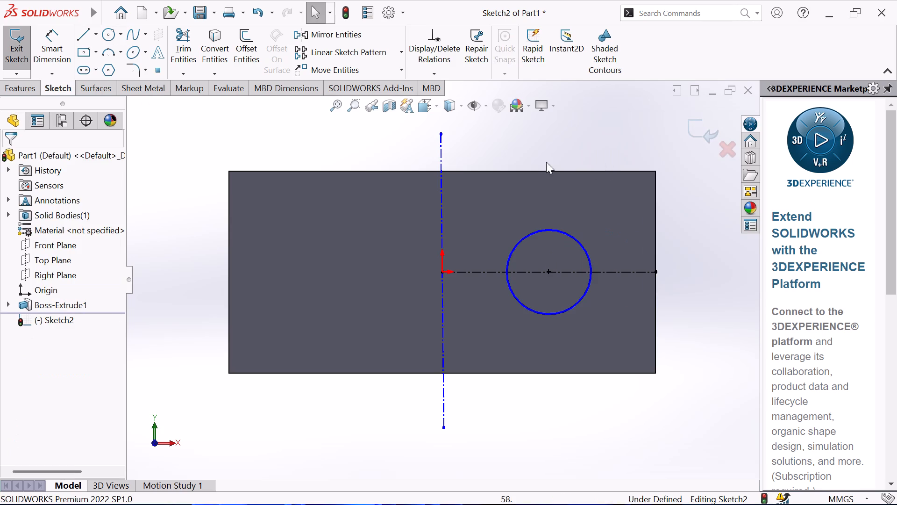
Dimension the circle with a diameter of 50 mm.
{"action": "left_click", "coordinate": [52, 40]}
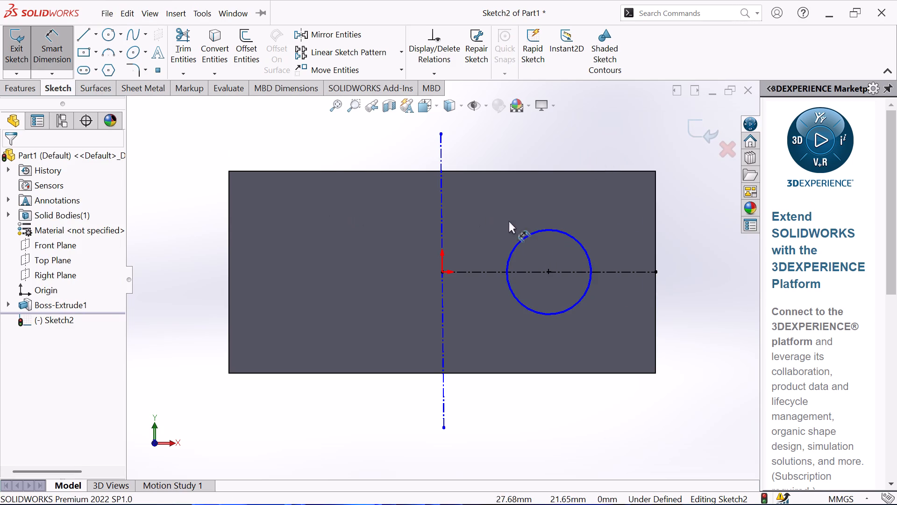
{"action": "left_click", "coordinate": [534, 231]}
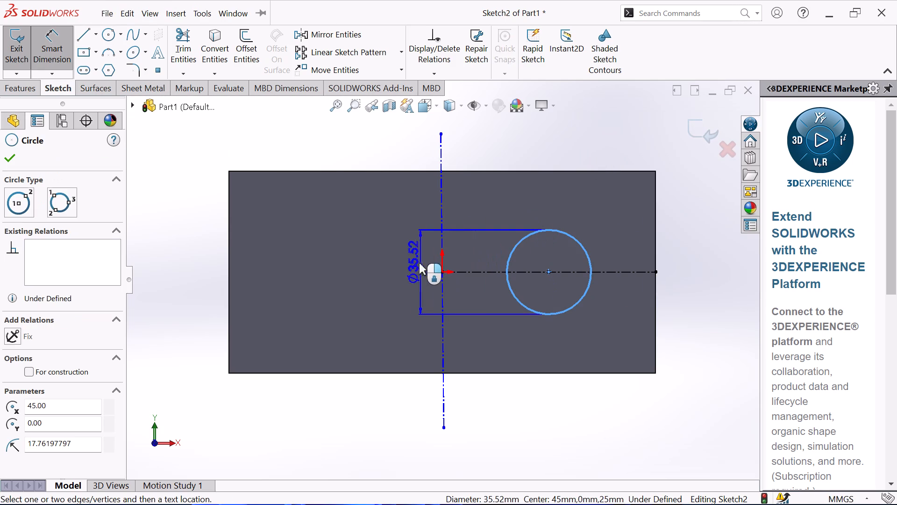
{"action": "left_click", "coordinate": [394, 253]}
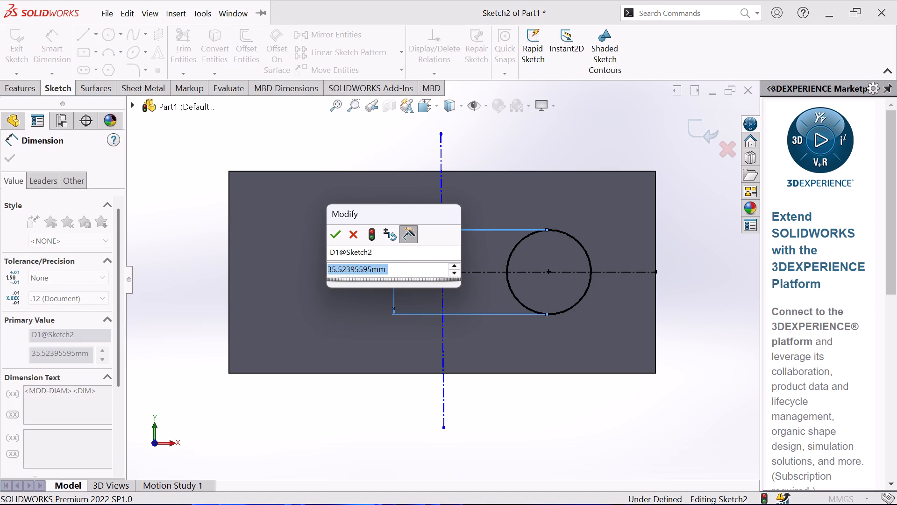
{"action": "key", "text": "5"}
{"action": "key", "text": "0"}
{"action": "key", "text": "Return"}
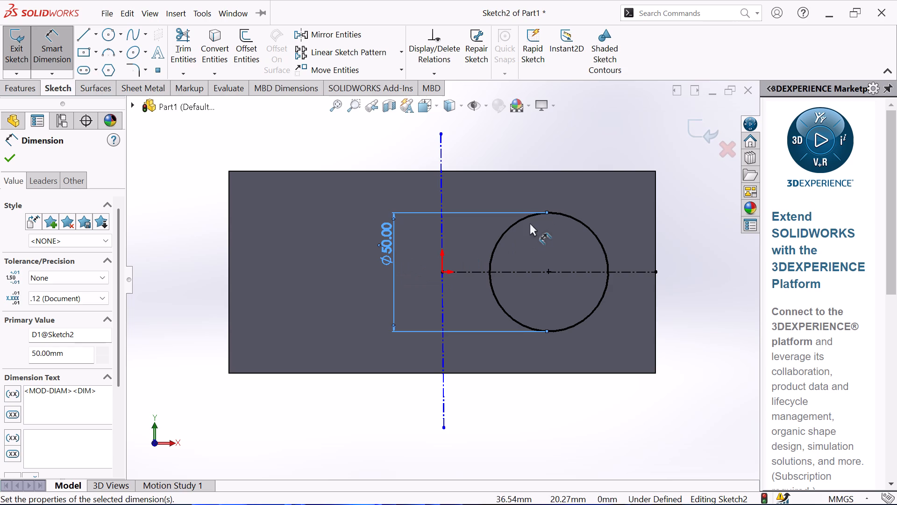
{"action": "right_click", "coordinate": [564, 122]}
{"action": "left_click", "coordinate": [622, 169]}
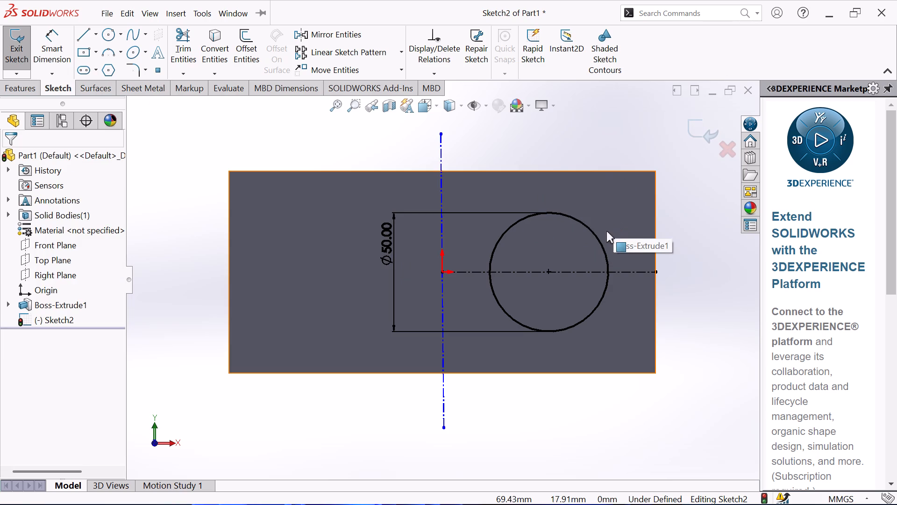
Cut-extrude the 50 mm circle into the block as a blind pocket 10 mm deep.
{"action": "left_click", "coordinate": [28, 92]}
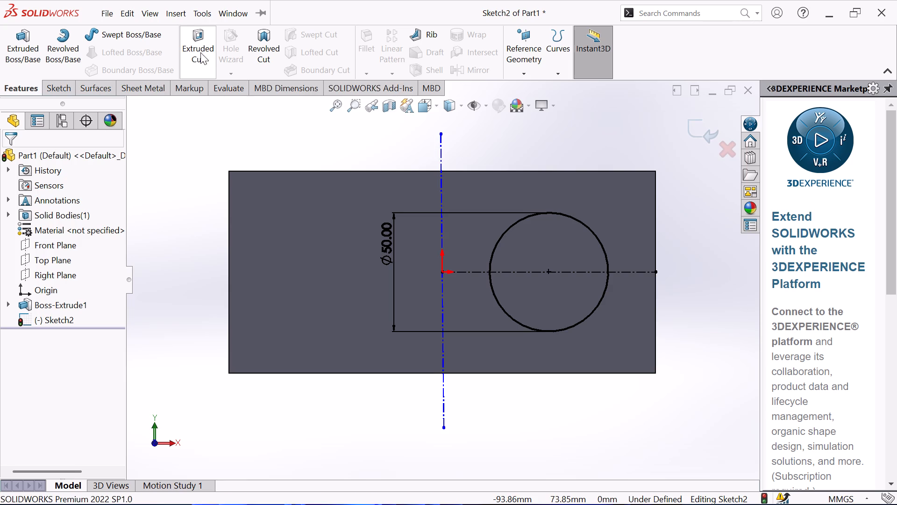
{"action": "left_click", "coordinate": [198, 48]}
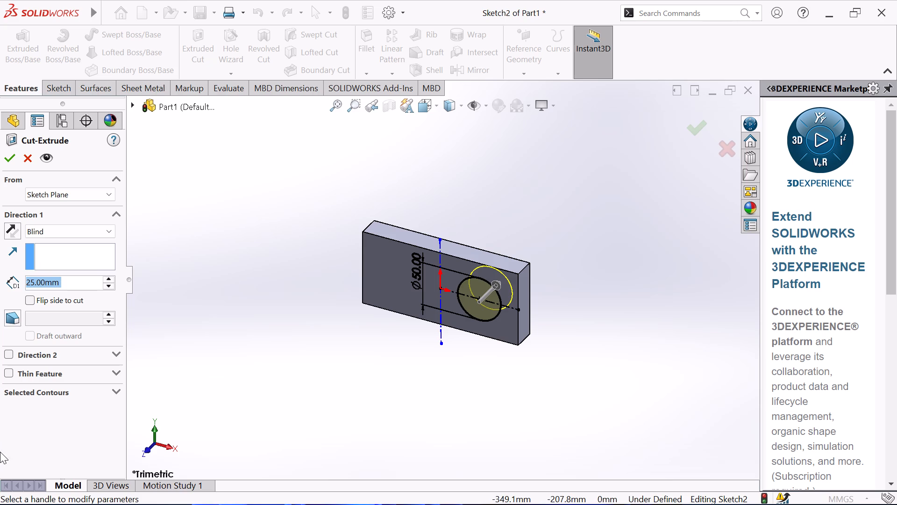
{"action": "left_click", "coordinate": [105, 287]}
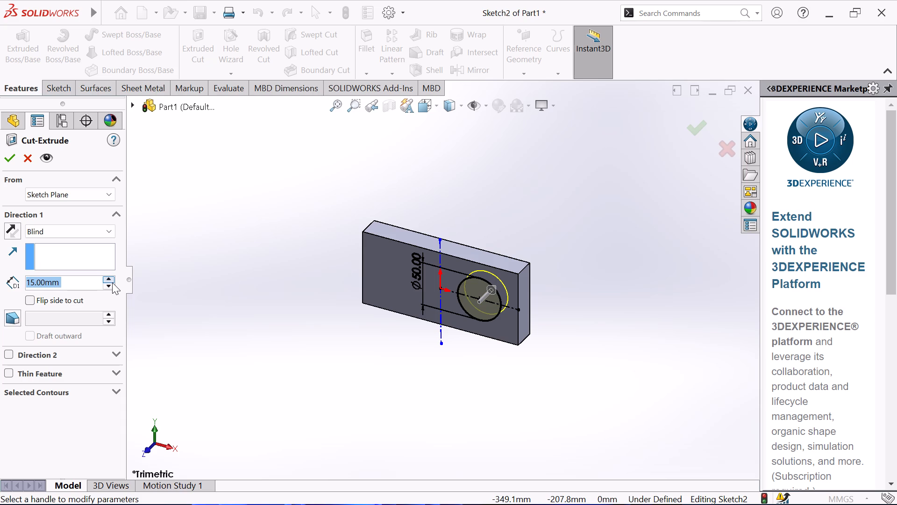
{"action": "type", "text": "10"}
{"action": "key", "text": "Return"}
{"action": "key", "text": "Return"}
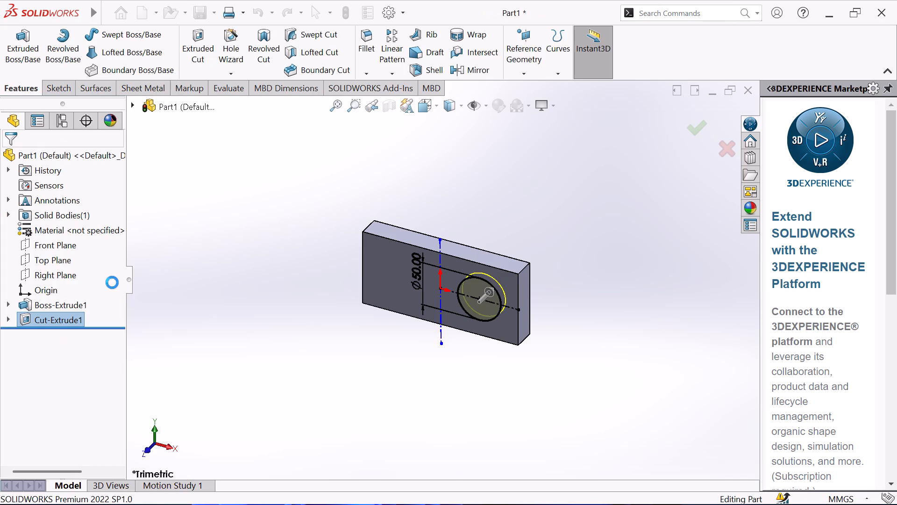
{"action": "left_click", "coordinate": [320, 334]}
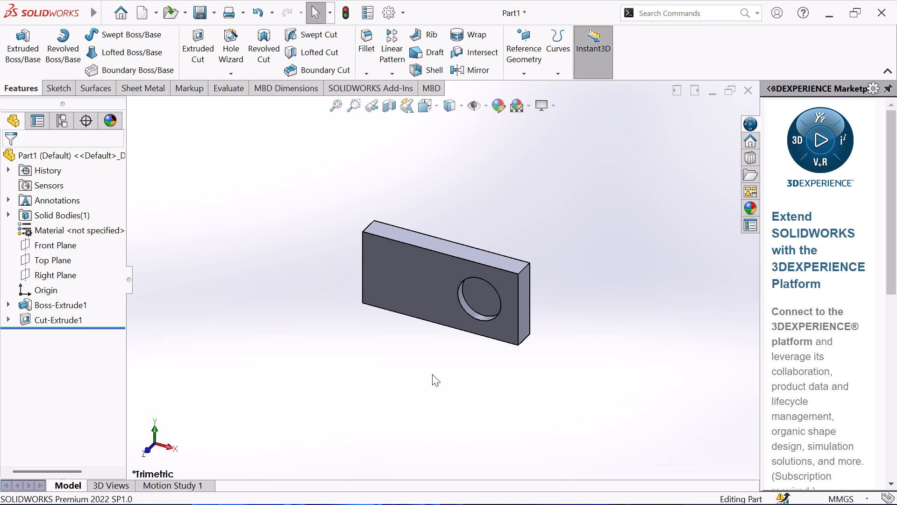
Start a new sketch on the floor of the circular pocket.
{"action": "left_click", "coordinate": [485, 294]}
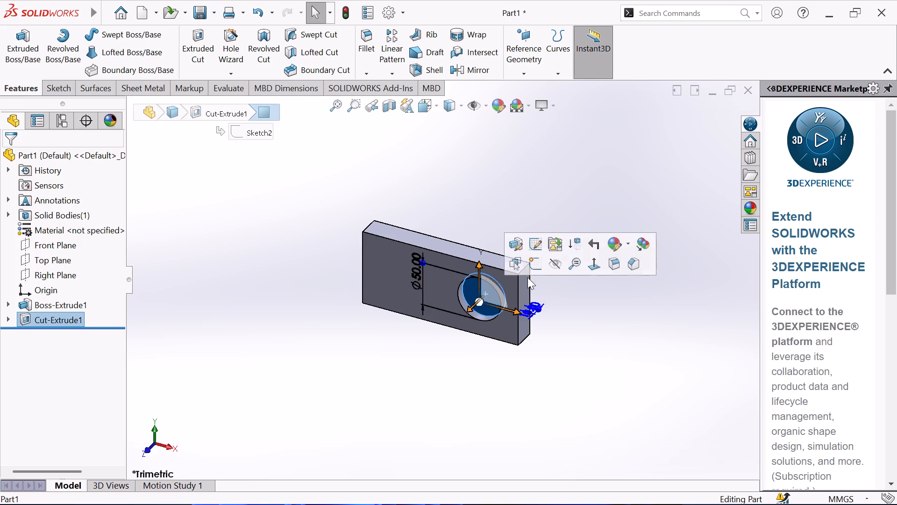
{"action": "left_click", "coordinate": [540, 269]}
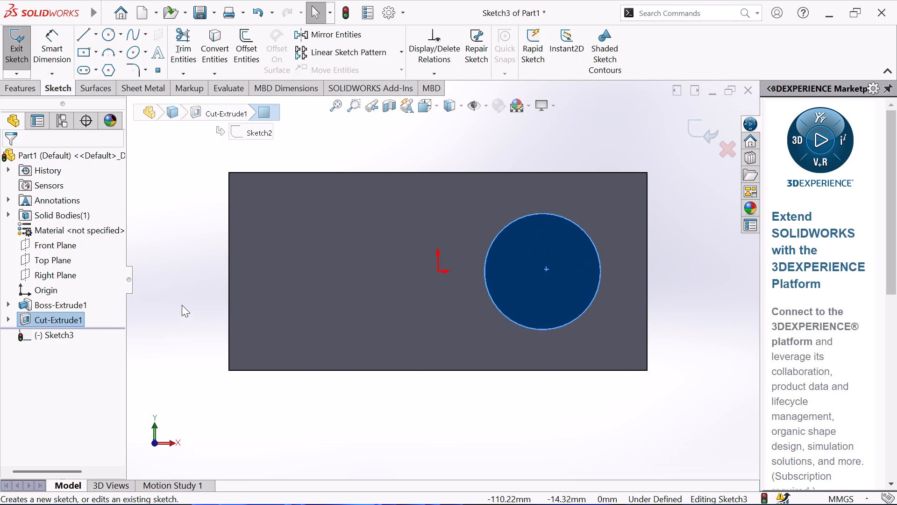
{"action": "left_click", "coordinate": [182, 305]}
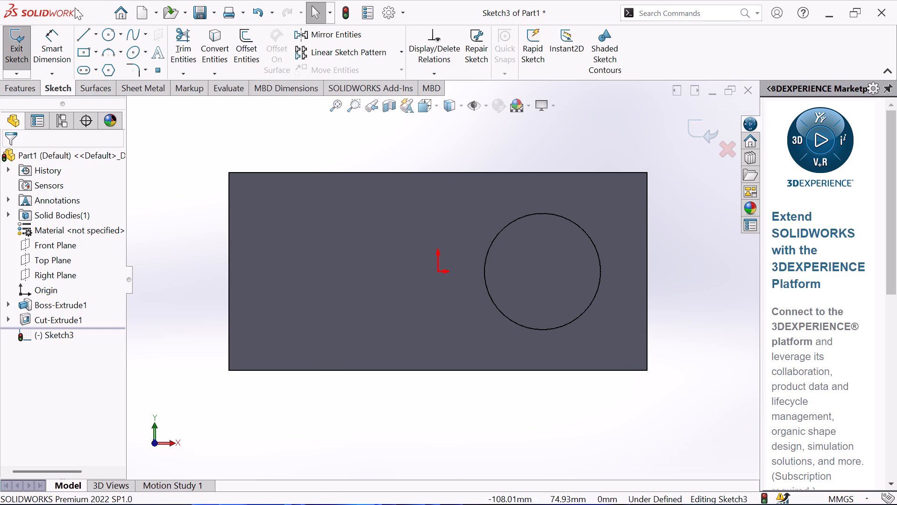
Sketch a circle of about 13 mm radius on the pocket floor, concentric with the pocket.
{"action": "left_click", "coordinate": [112, 34]}
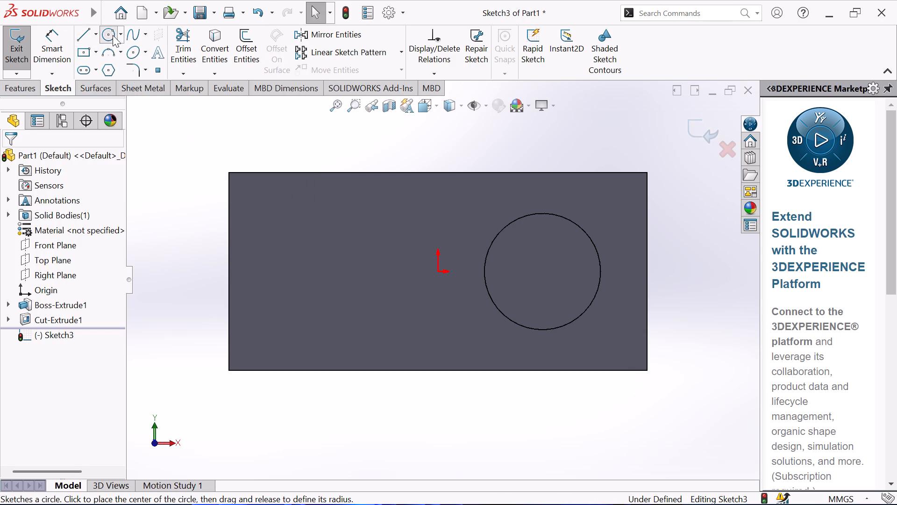
{"action": "left_click", "coordinate": [542, 271]}
{"action": "left_click", "coordinate": [543, 241]}
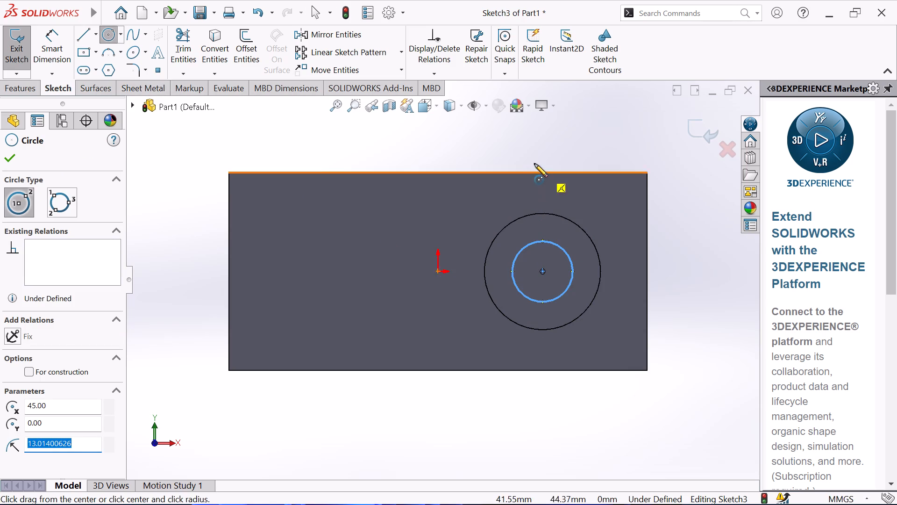
{"action": "right_click", "coordinate": [538, 148]}
{"action": "left_click", "coordinate": [598, 162]}
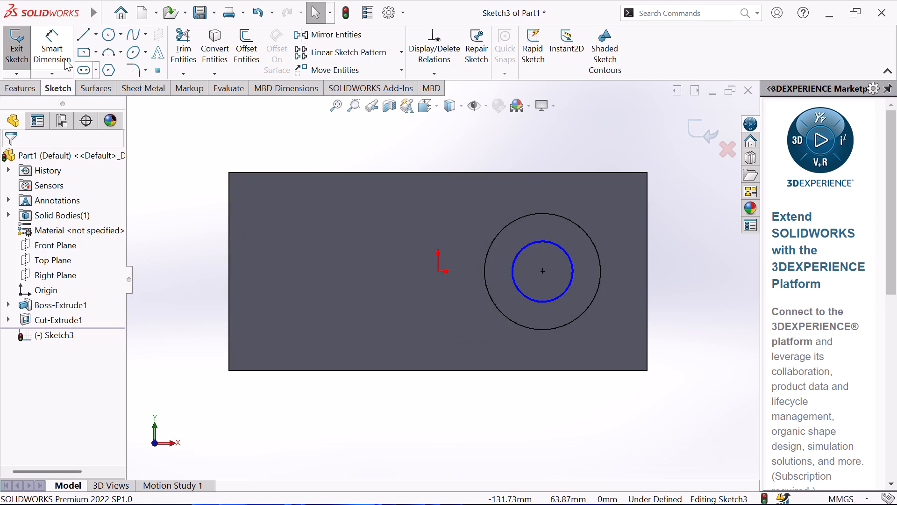
Dimension the inner circle with a diameter of 20 mm.
{"action": "left_click", "coordinate": [57, 45]}
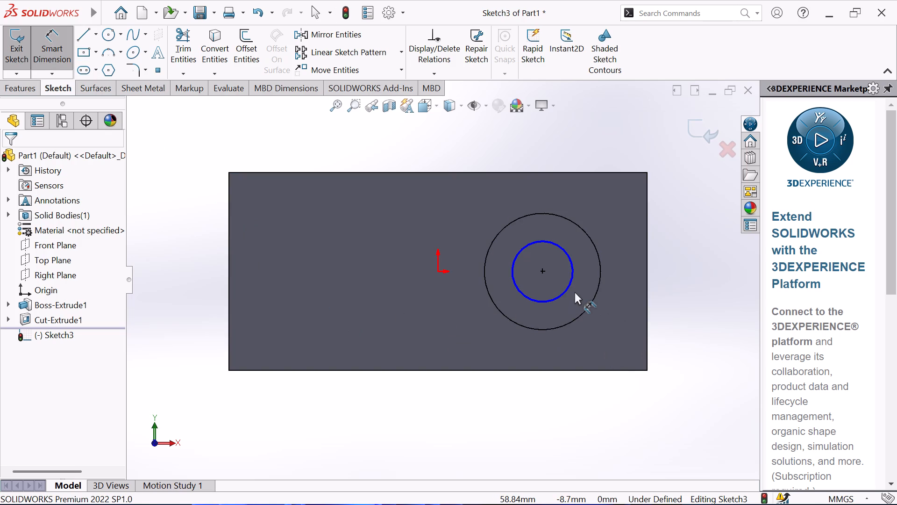
{"action": "left_click", "coordinate": [572, 276]}
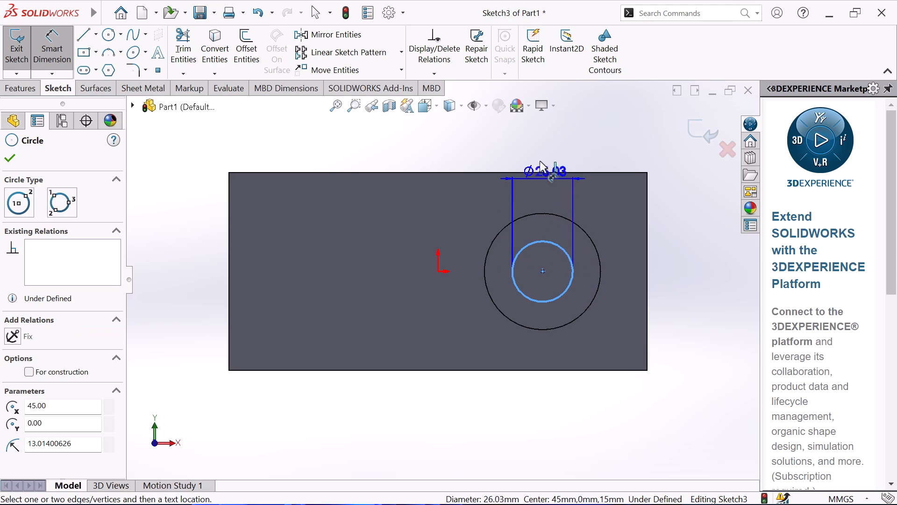
{"action": "left_click", "coordinate": [533, 153]}
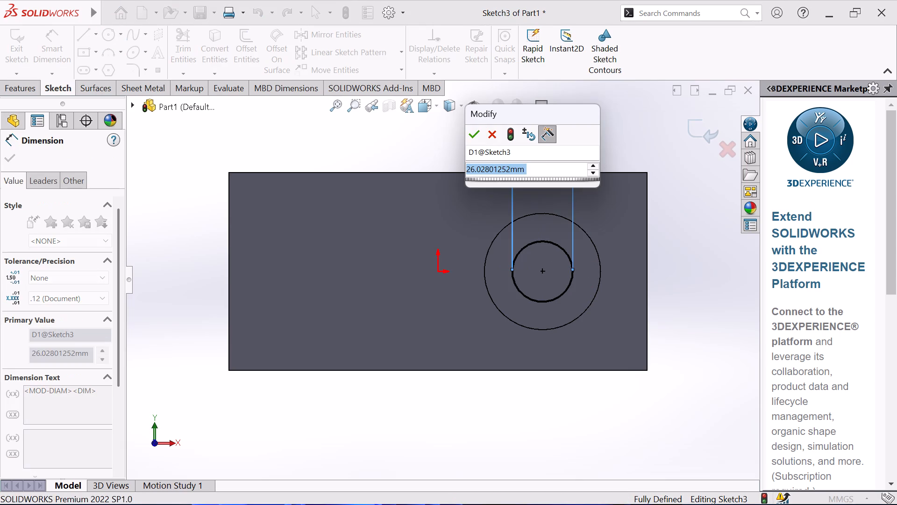
{"action": "type", "text": "20"}
{"action": "key", "text": "Return"}
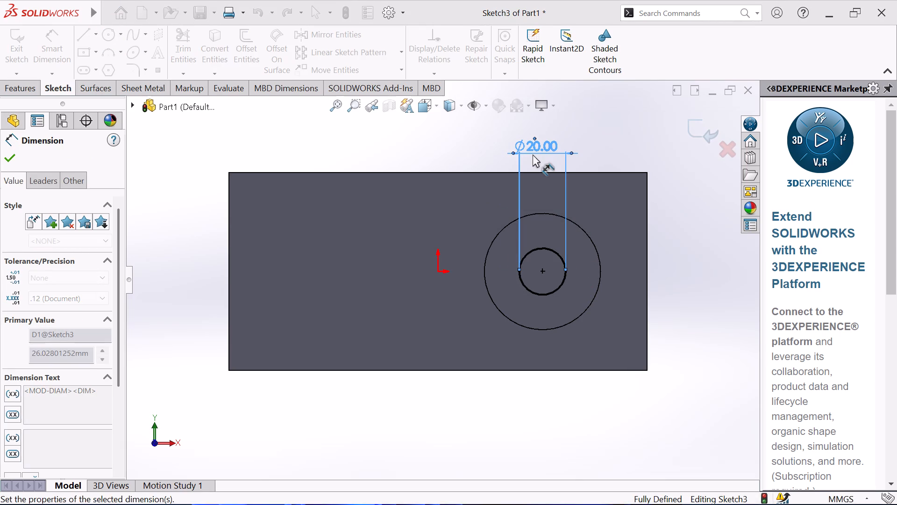
{"action": "right_click", "coordinate": [368, 160]}
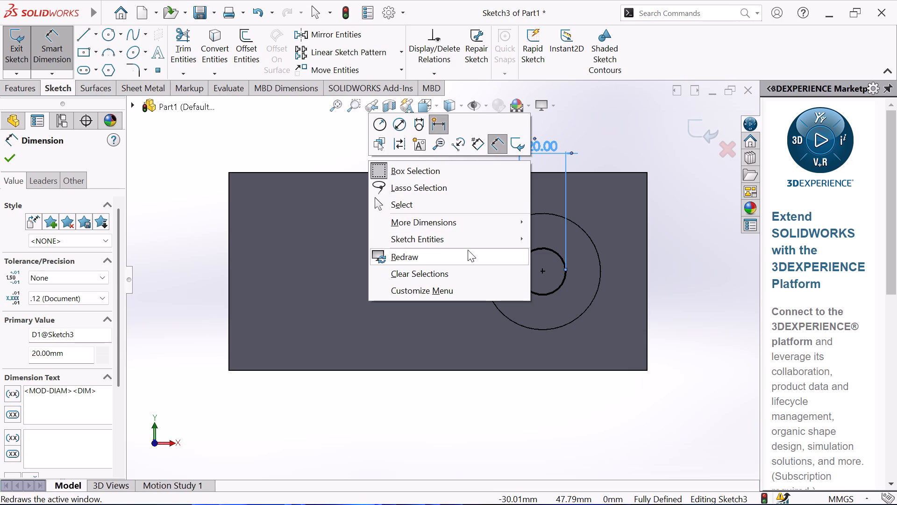
{"action": "left_click", "coordinate": [484, 202]}
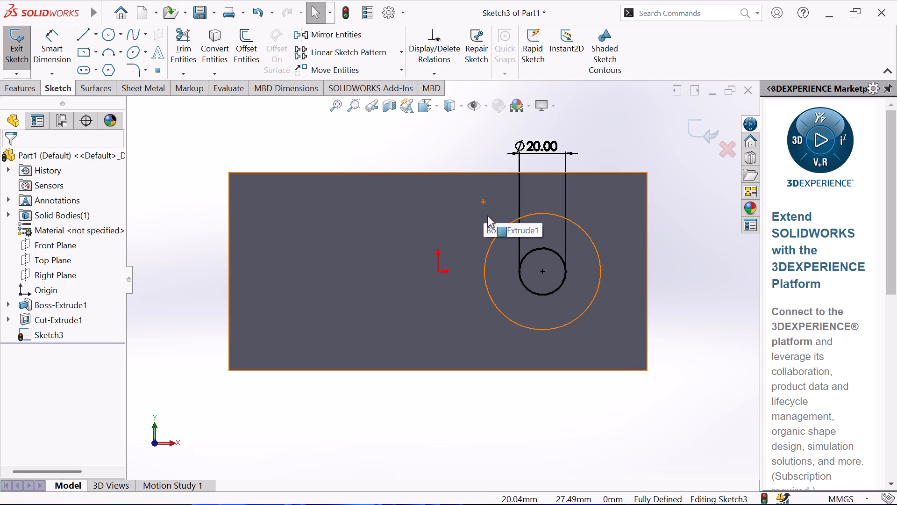
Cut-extrude the 20 mm circle from the pocket floor as a blind cut 20 mm deep.
{"action": "left_click", "coordinate": [11, 91]}
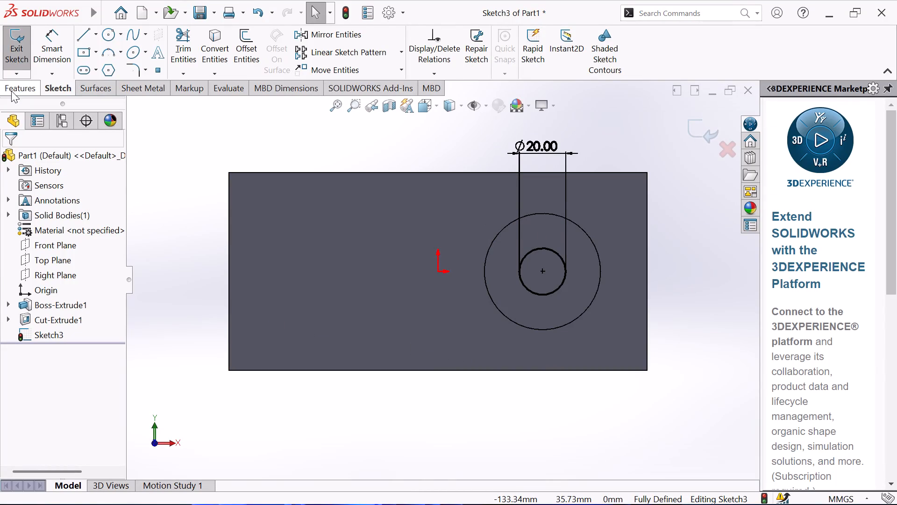
{"action": "left_click", "coordinate": [199, 44]}
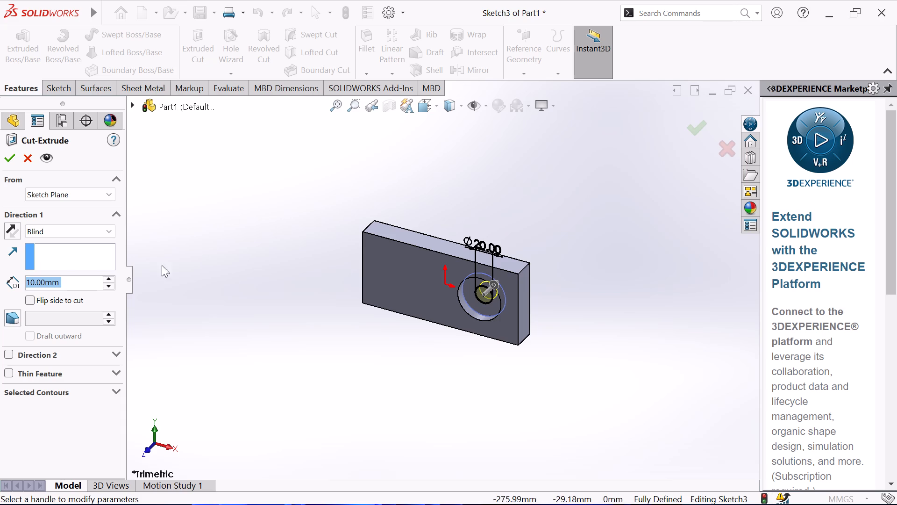
{"action": "left_click", "coordinate": [112, 277]}
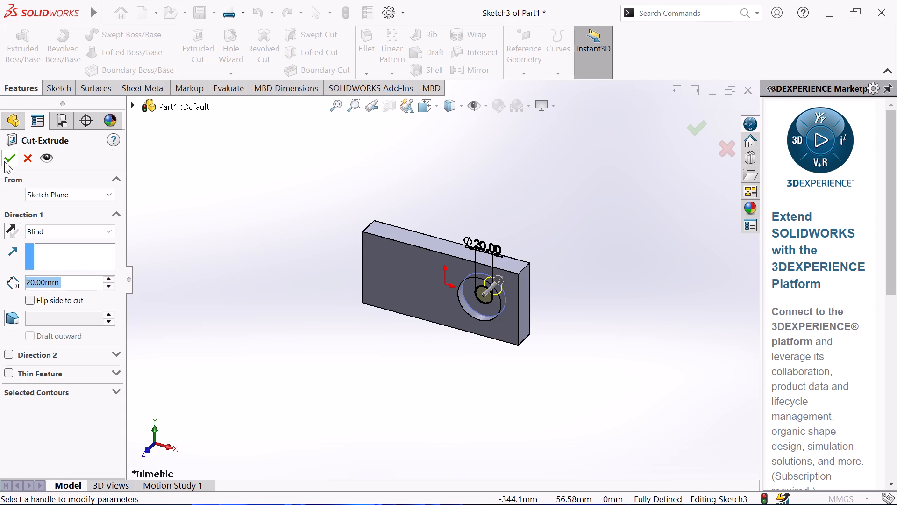
{"action": "left_click", "coordinate": [11, 152]}
{"action": "left_click", "coordinate": [219, 228]}
Start a new sketch on the block's 85 x 25 mm end face farthest from the pocket.
{"action": "middle_click_drag", "start_coordinate": [224, 215], "coordinate": [282, 132]}
{"action": "middle_click", "coordinate": [282, 133]}
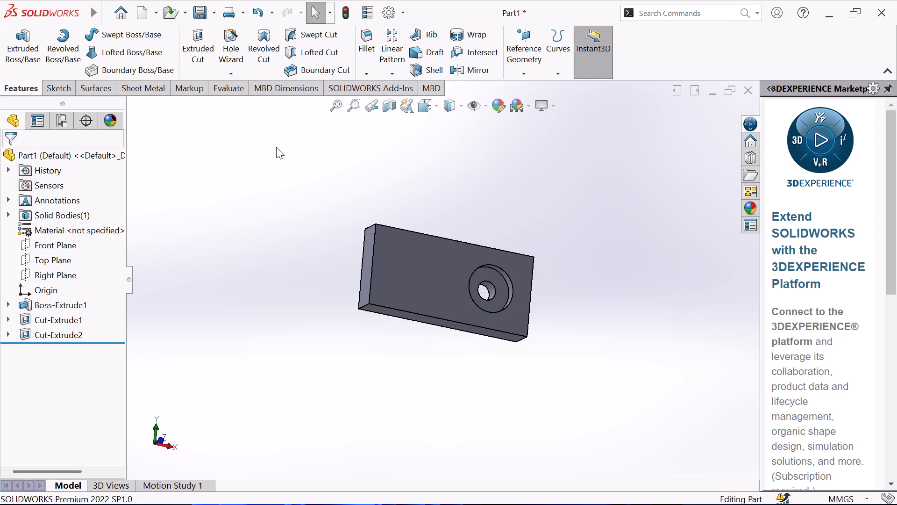
{"action": "middle_click", "coordinate": [265, 161]}
{"action": "middle_click", "coordinate": [262, 164]}
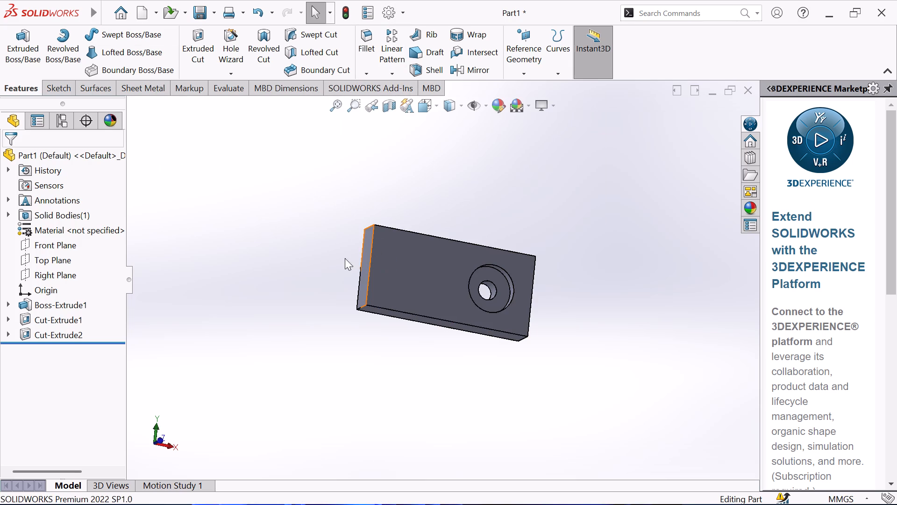
{"action": "middle_click_drag", "start_coordinate": [306, 243], "coordinate": [354, 247]}
{"action": "left_click", "coordinate": [404, 252]}
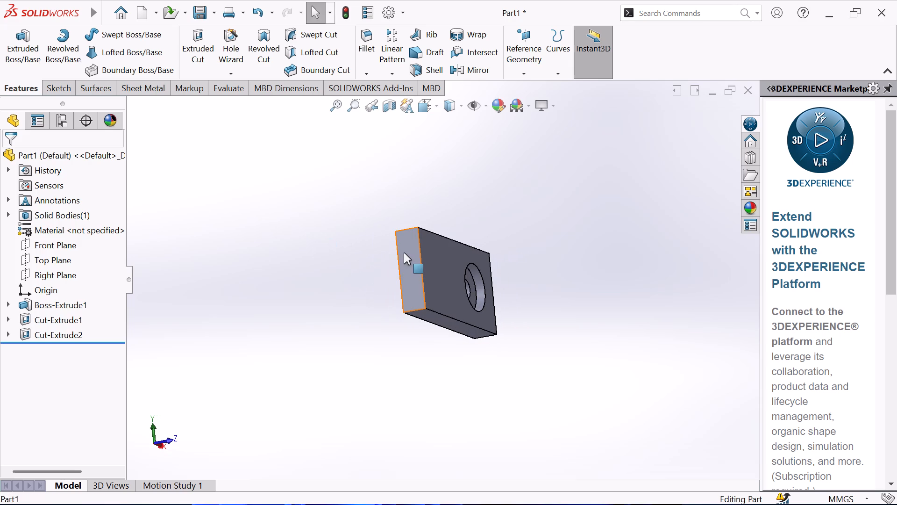
{"action": "left_click", "coordinate": [455, 227]}
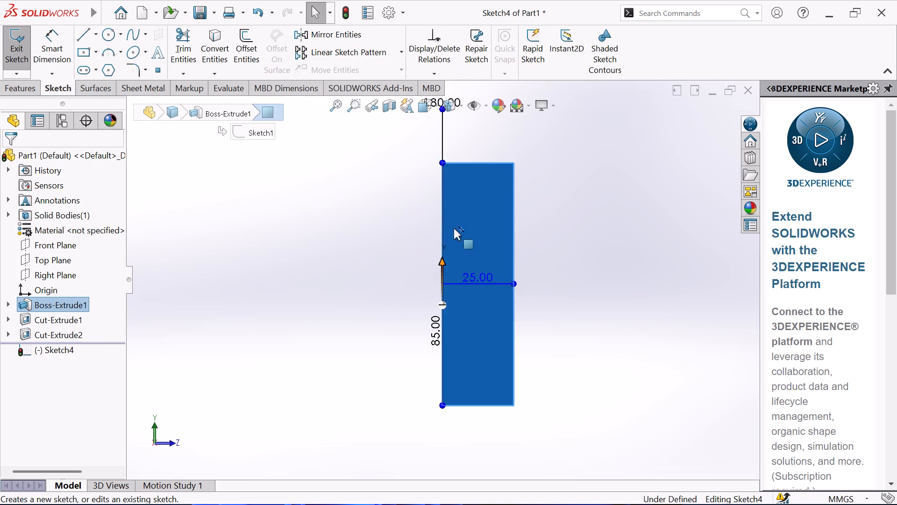
{"action": "left_click", "coordinate": [406, 225]}
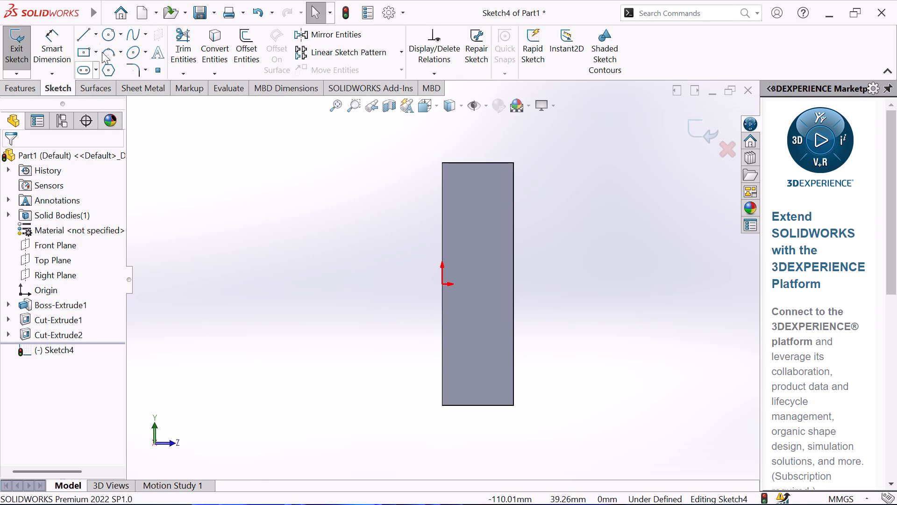
Sketch a horizontal centerline about 122 mm long through the origin, extending past both sides of the end face.
{"action": "left_click", "coordinate": [96, 37]}
{"action": "left_click", "coordinate": [87, 67]}
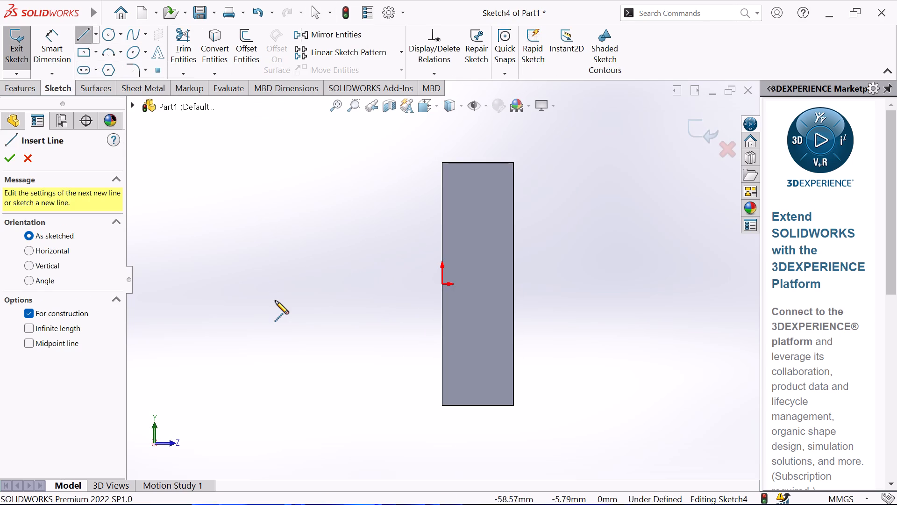
{"action": "left_click", "coordinate": [282, 282]}
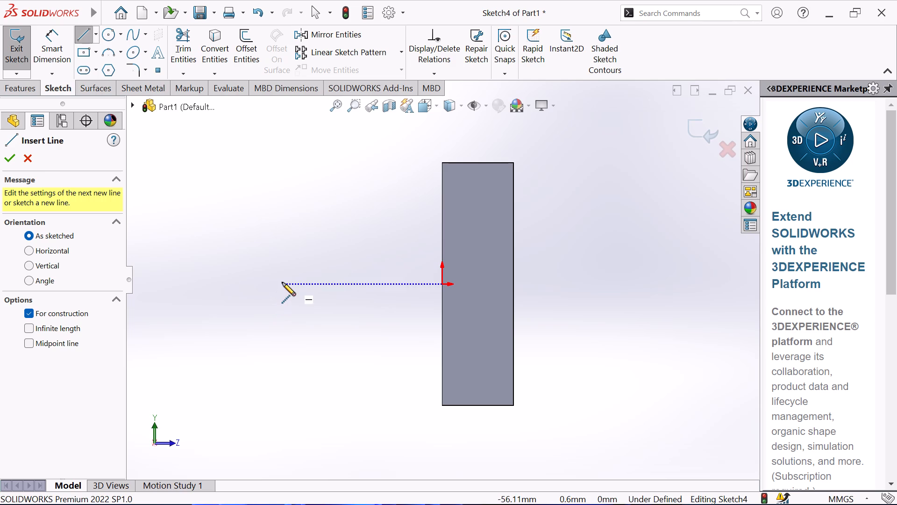
{"action": "left_click", "coordinate": [629, 282]}
{"action": "right_click", "coordinate": [632, 254]}
{"action": "left_click", "coordinate": [657, 259]}
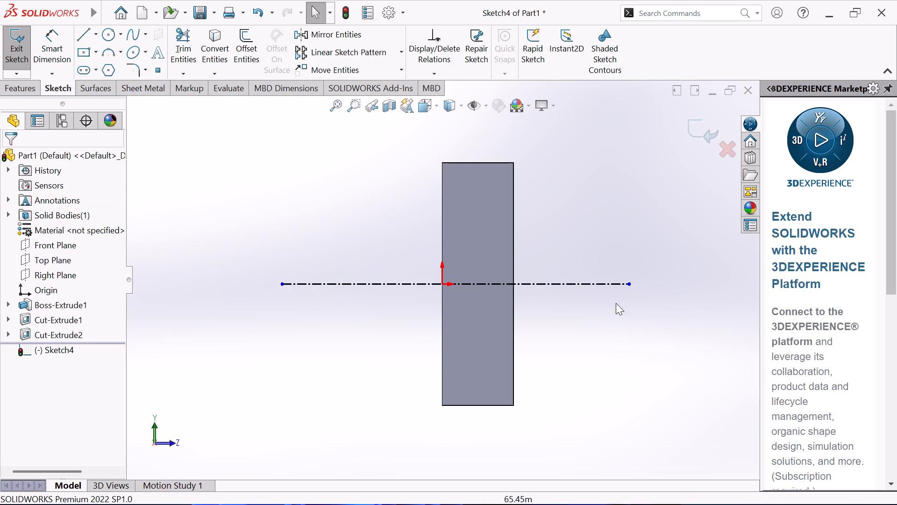
Sketch a corner rectangle about 5.7 x 35 mm outside the block, against its back edge and straddling the centerline.
{"action": "left_click", "coordinate": [99, 51]}
{"action": "left_click", "coordinate": [85, 72]}
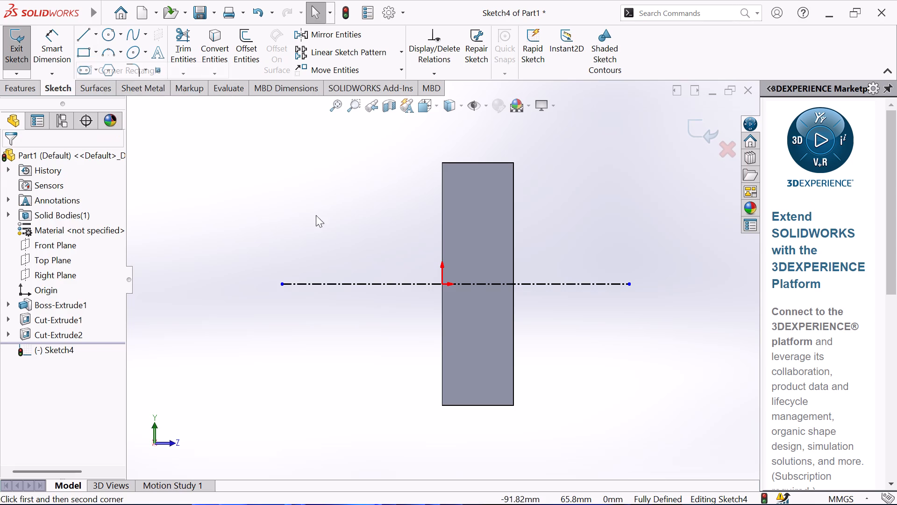
{"action": "left_click", "coordinate": [441, 233]}
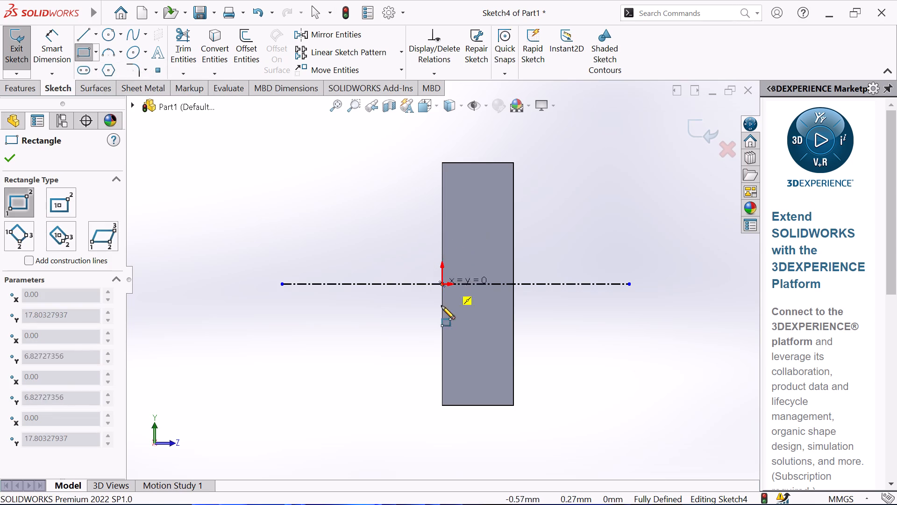
{"action": "left_click", "coordinate": [426, 332]}
{"action": "right_click", "coordinate": [346, 209]}
{"action": "left_click", "coordinate": [384, 222]}
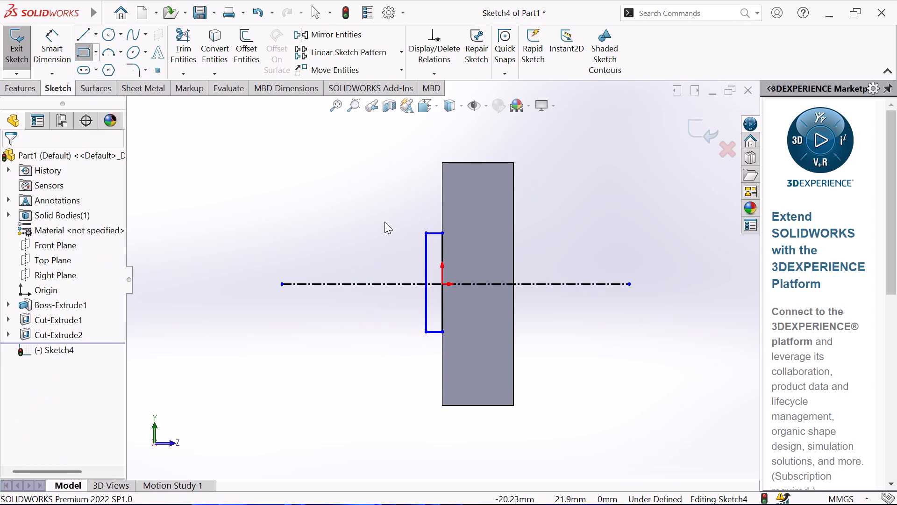
Add a symmetric relation between the rectangle's two corners on the block's back edge about the horizontal centerline.
{"action": "left_click", "coordinate": [437, 74]}
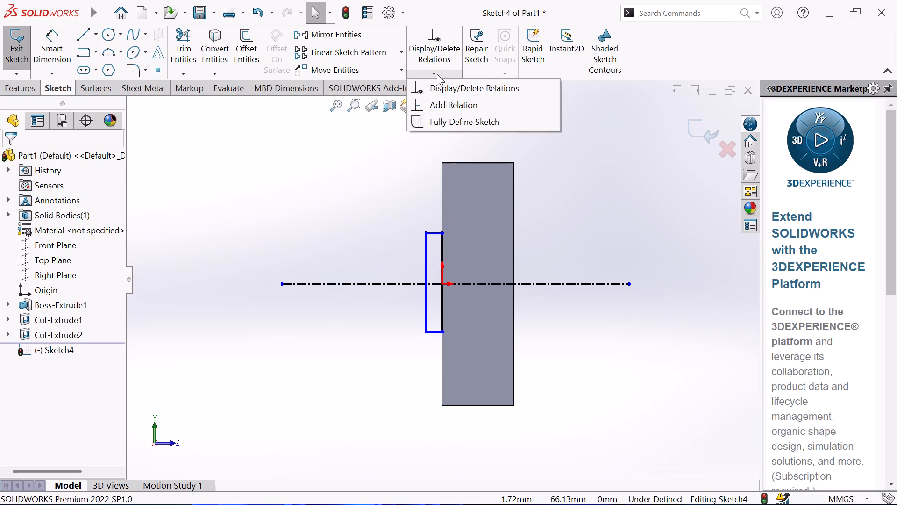
{"action": "left_click", "coordinate": [447, 100]}
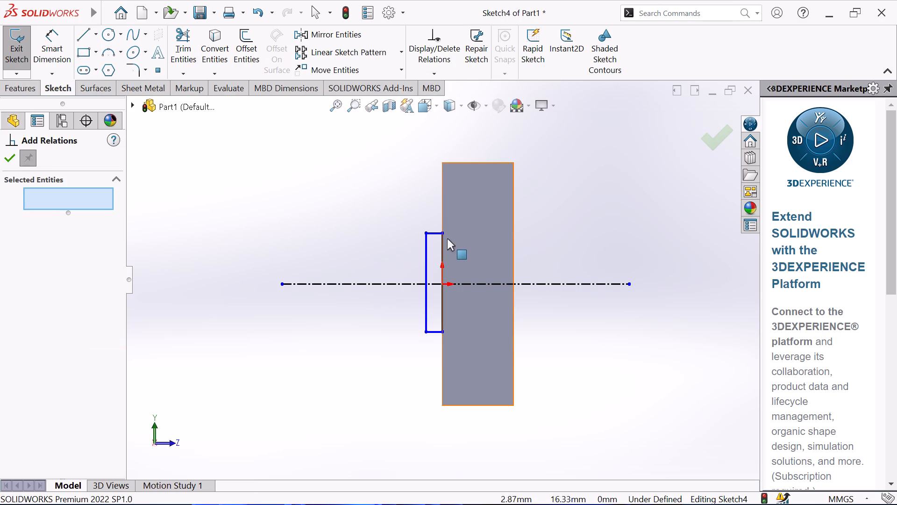
{"action": "left_click", "coordinate": [444, 233]}
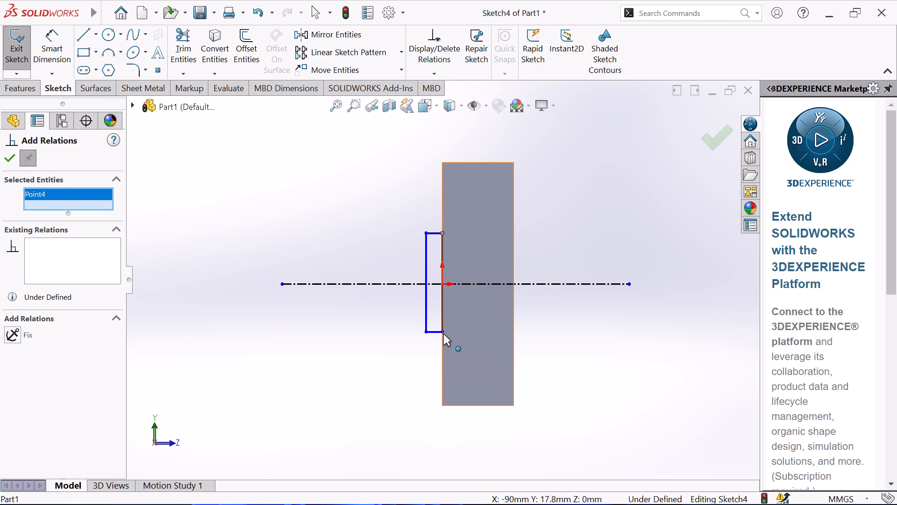
{"action": "left_click", "coordinate": [443, 333]}
{"action": "left_click", "coordinate": [475, 286]}
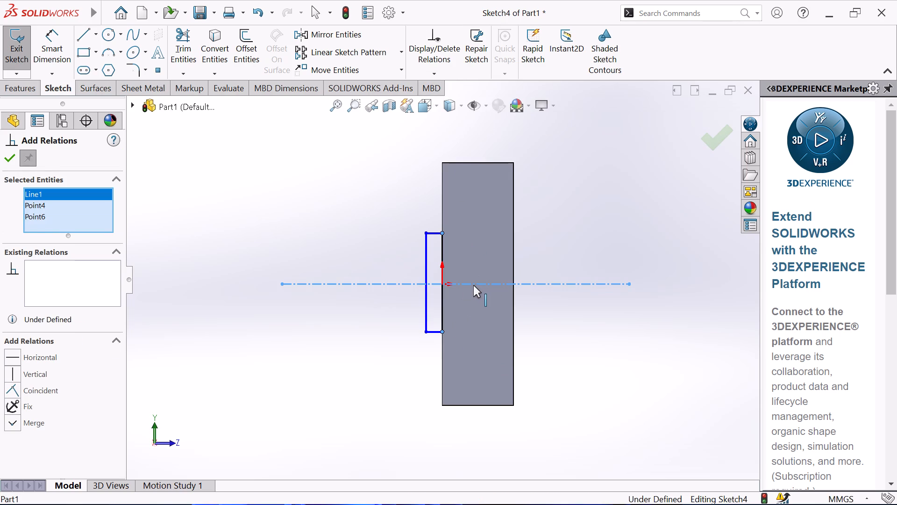
{"action": "left_click", "coordinate": [9, 359]}
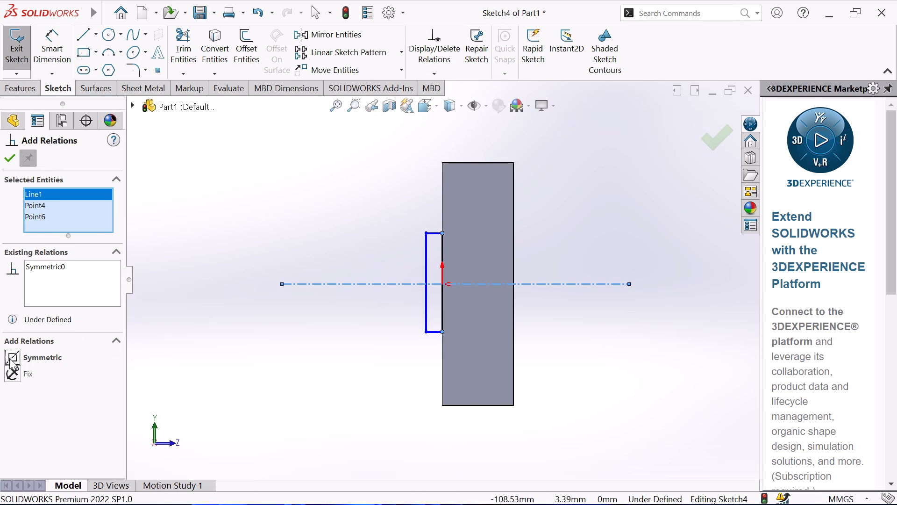
{"action": "left_click", "coordinate": [6, 165]}
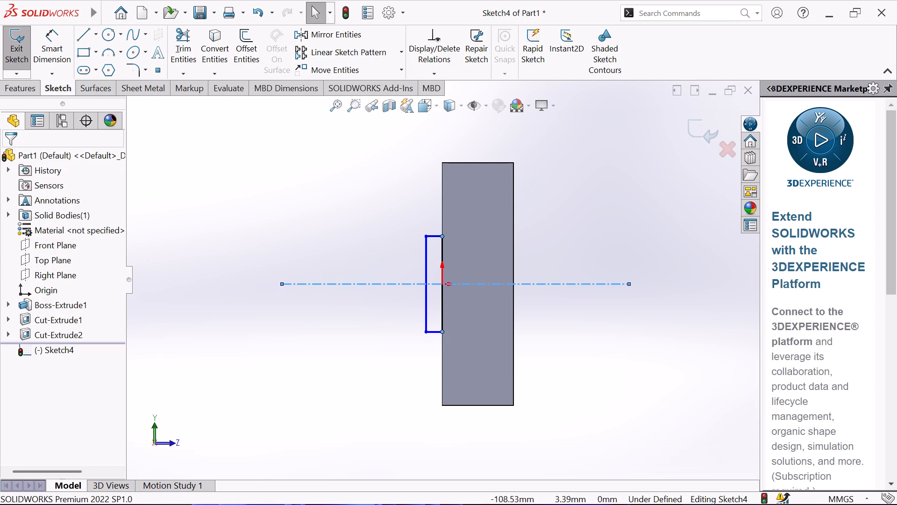
Dimension the rectangle's vertical side at 45 mm.
{"action": "left_click", "coordinate": [58, 56]}
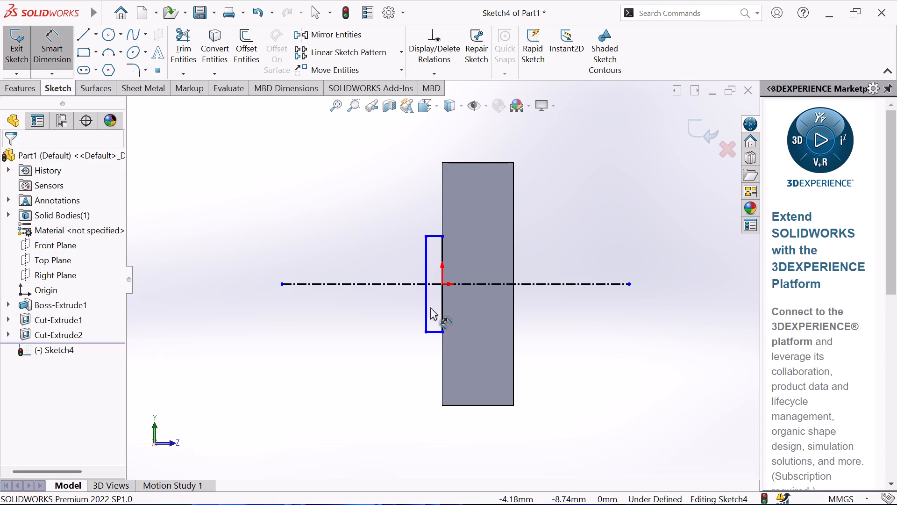
{"action": "left_click", "coordinate": [427, 299]}
{"action": "left_click", "coordinate": [387, 296]}
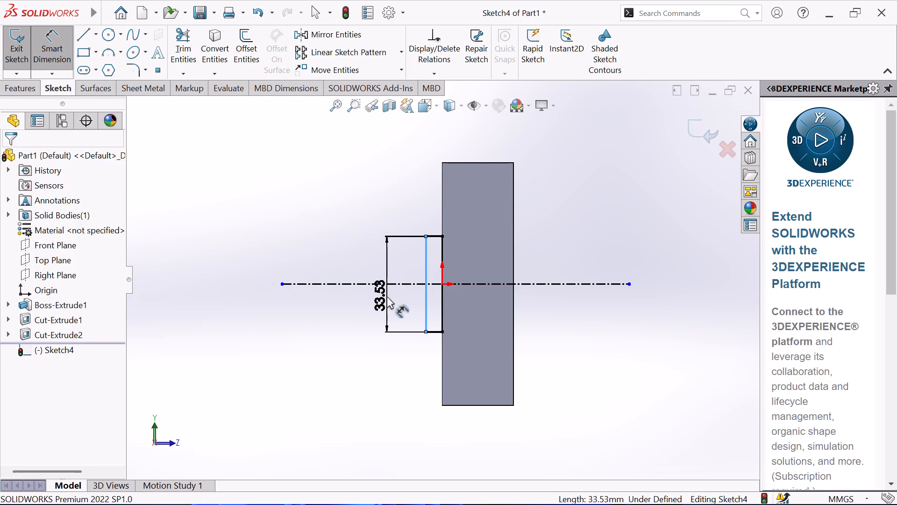
{"action": "type", "text": "45"}
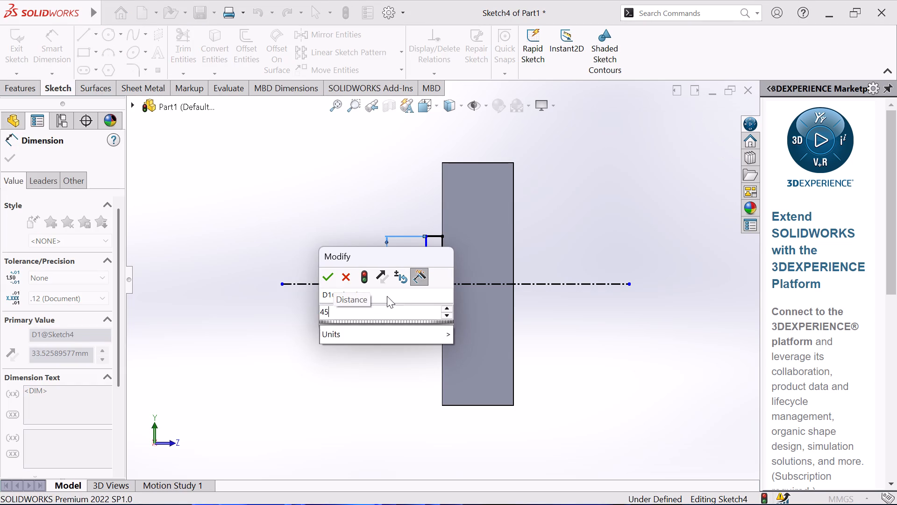
{"action": "key", "text": "Return"}
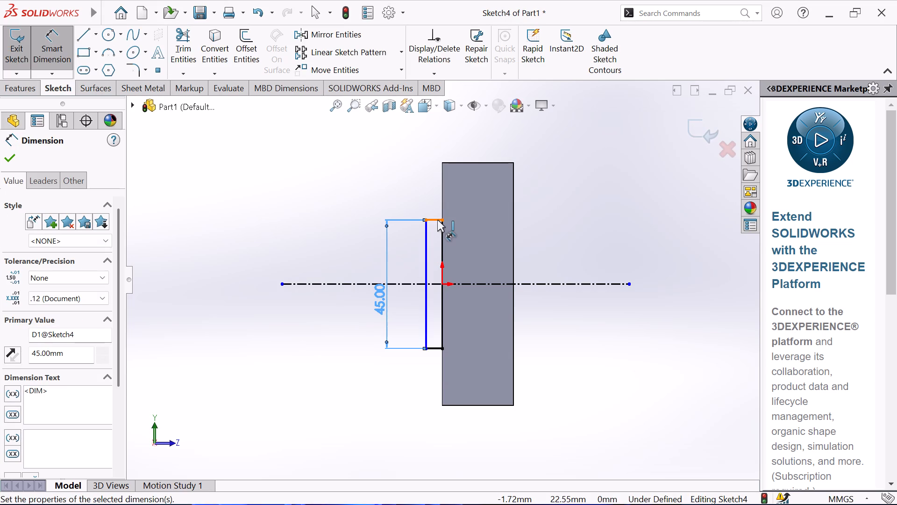
Dimension the rectangle's horizontal width at 20 mm.
{"action": "left_click", "coordinate": [437, 219]}
{"action": "left_click", "coordinate": [435, 204]}
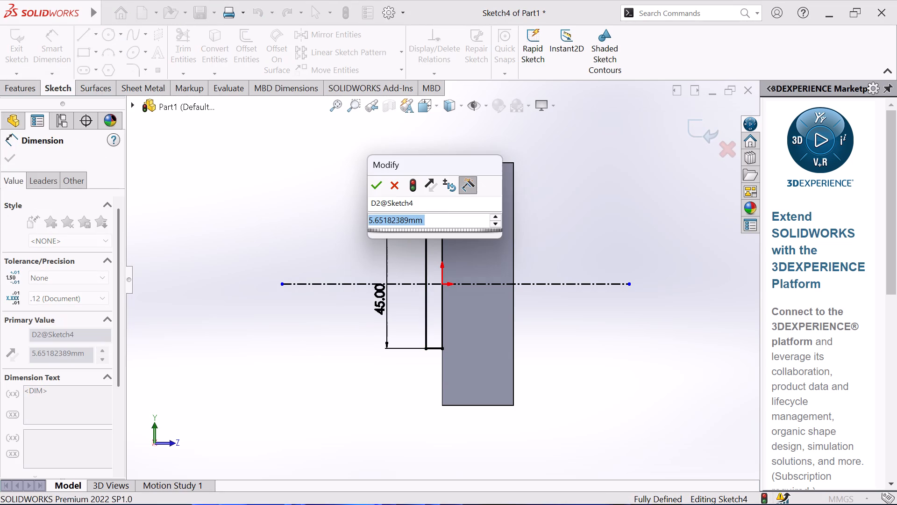
{"action": "type", "text": "20"}
{"action": "key", "text": "Return"}
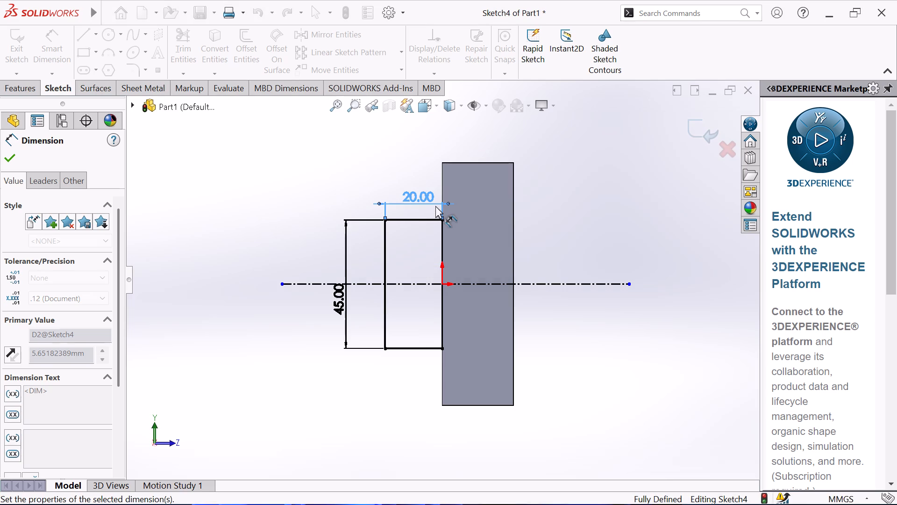
Set the rectangle's width dimension to 10 mm and end dimensioning.
{"action": "double_click", "coordinate": [418, 195]}
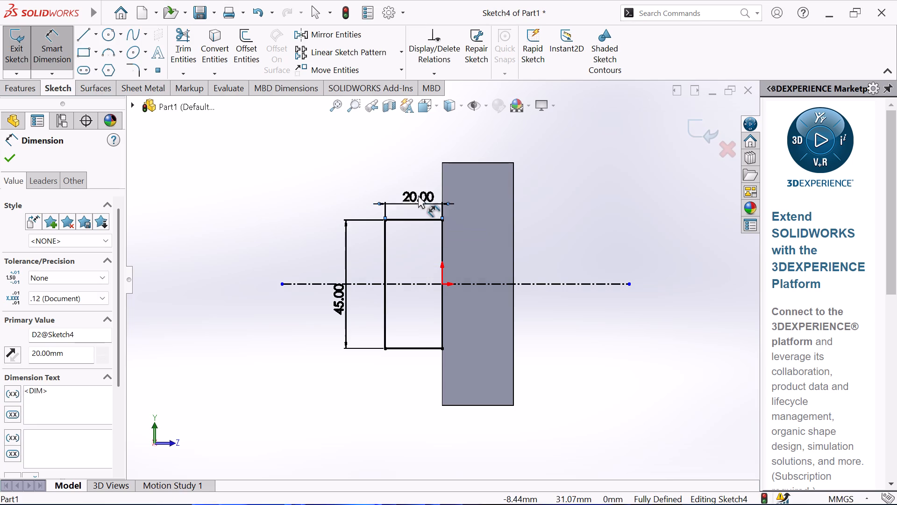
{"action": "type", "text": "10"}
{"action": "key", "text": "Return"}
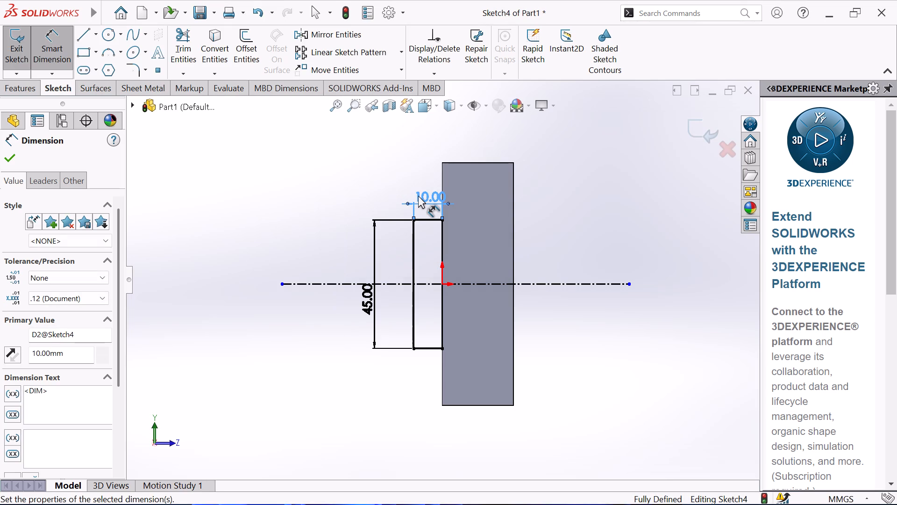
{"action": "right_click", "coordinate": [345, 216]}
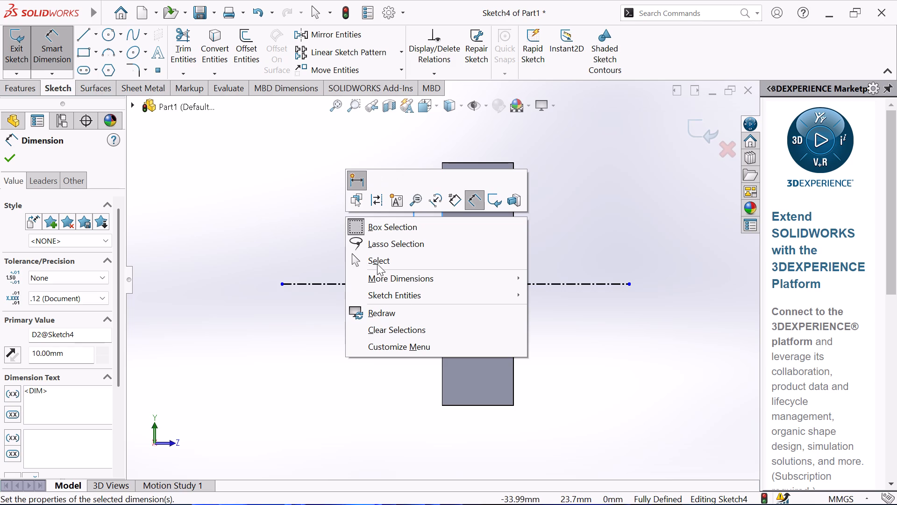
{"action": "left_click", "coordinate": [377, 261]}
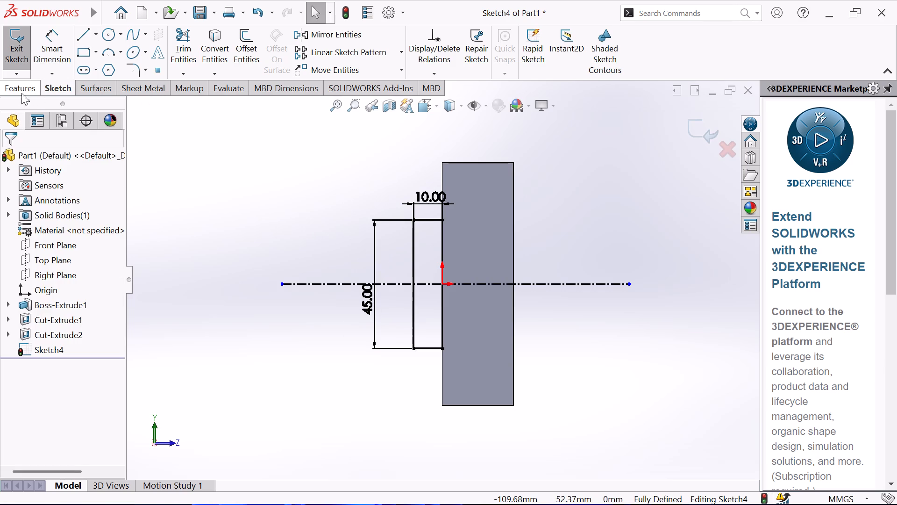
Extrude the 45 x 10 mm rectangle as a merged boss, Through All in the reversed direction along the block's back.
{"action": "left_click", "coordinate": [16, 88]}
{"action": "left_click", "coordinate": [24, 43]}
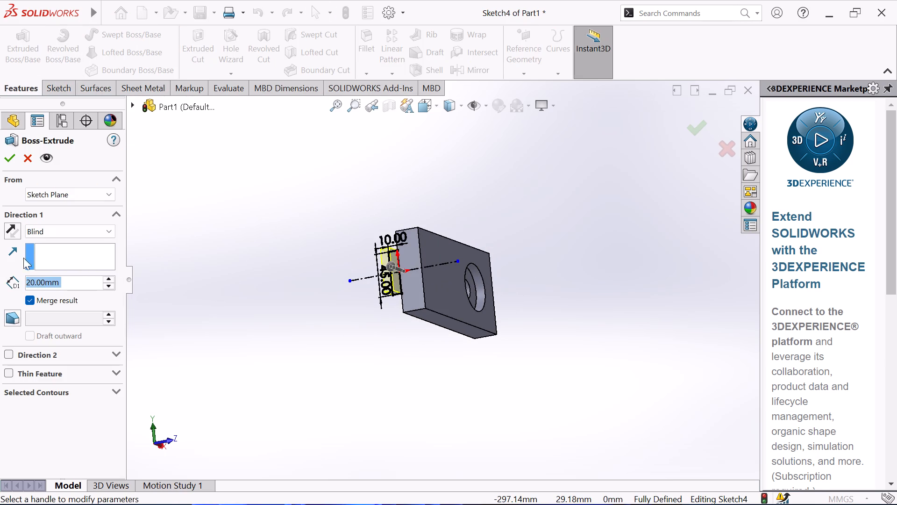
{"action": "left_click", "coordinate": [60, 226]}
{"action": "left_click", "coordinate": [66, 251]}
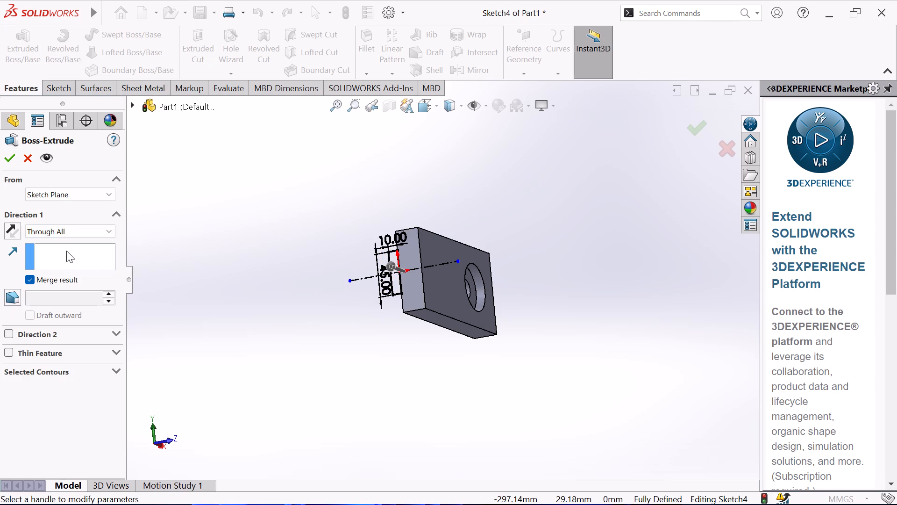
{"action": "middle_click_drag", "start_coordinate": [258, 251], "coordinate": [216, 247]}
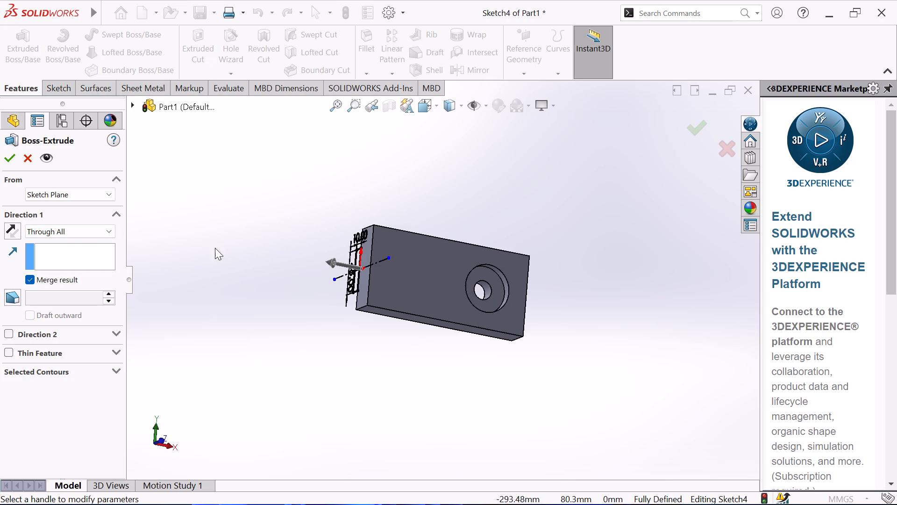
{"action": "left_click", "coordinate": [11, 232]}
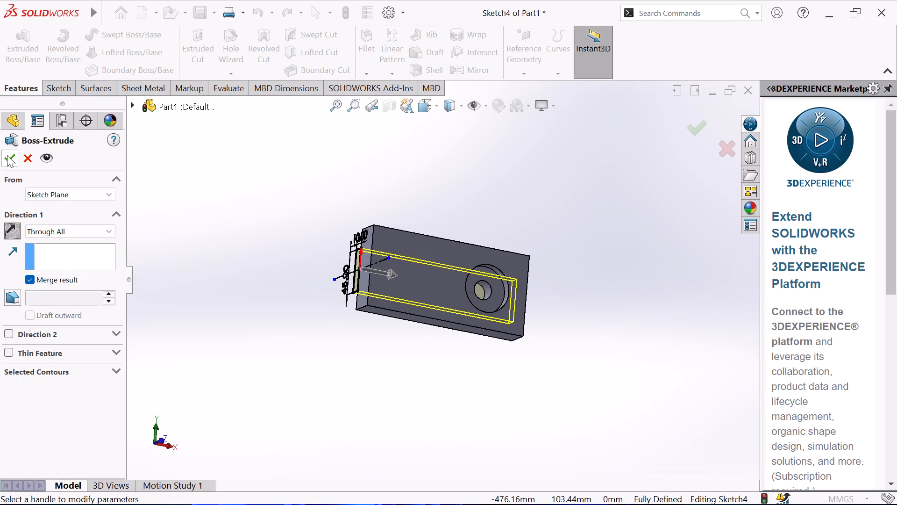
{"action": "left_click", "coordinate": [7, 159]}
{"action": "left_click", "coordinate": [200, 214]}
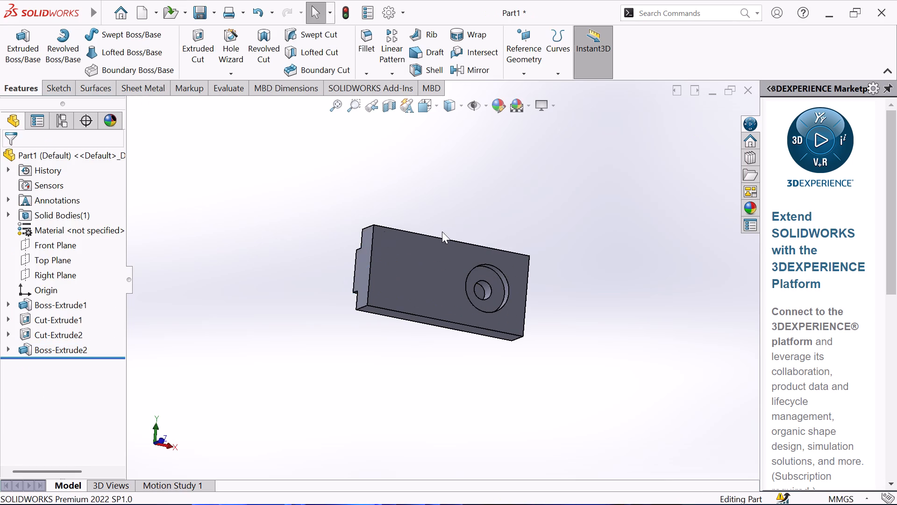
Examine the block's back rib and the stepped hole from several sides.
{"action": "middle_click_drag", "start_coordinate": [615, 249], "coordinate": [391, 260]}
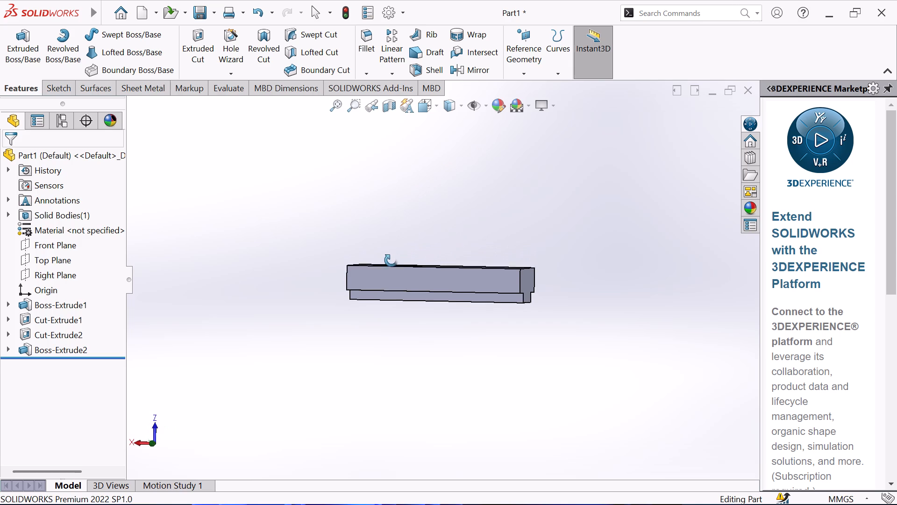
{"action": "middle_click_drag", "start_coordinate": [391, 260], "coordinate": [391, 264]}
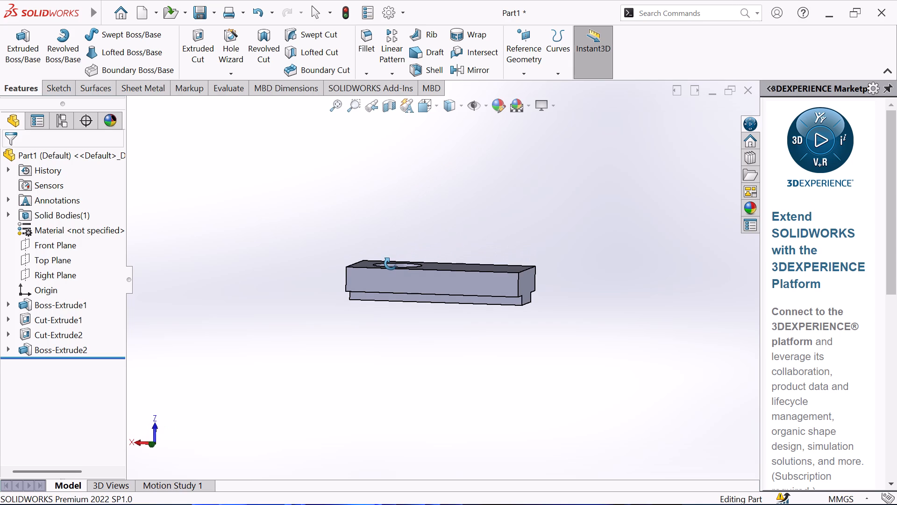
{"action": "middle_click_drag", "start_coordinate": [391, 264], "coordinate": [485, 299]}
{"action": "middle_click", "coordinate": [485, 299]}
{"action": "middle_click", "coordinate": [498, 288]}
{"action": "middle_click", "coordinate": [508, 277]}
{"action": "middle_click", "coordinate": [511, 273]}
{"action": "middle_click_drag", "start_coordinate": [511, 273], "coordinate": [520, 293]}
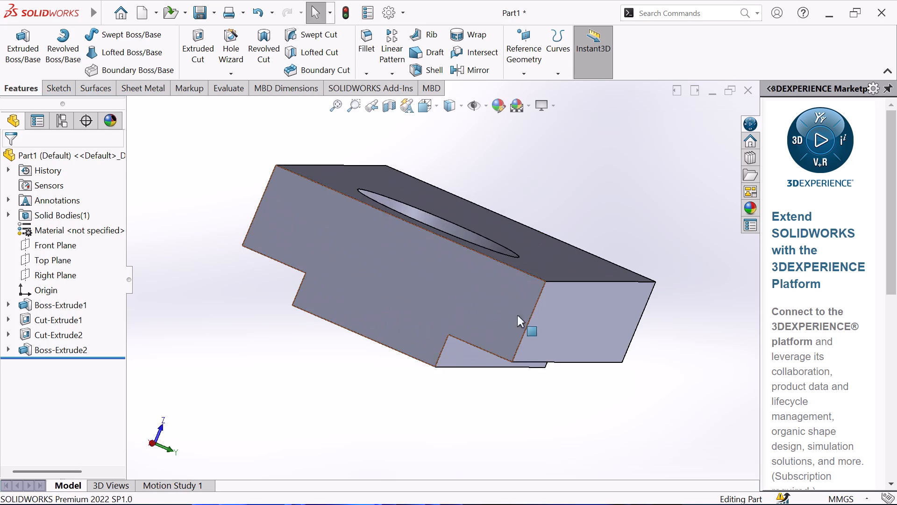
{"action": "left_click", "coordinate": [202, 361]}
{"action": "scroll", "coordinate": [274, 317], "scroll_direction": "down", "scroll_amount": 1}
{"action": "scroll", "coordinate": [282, 290], "scroll_direction": "up", "scroll_amount": 2}
{"action": "middle_click_drag", "start_coordinate": [282, 290], "coordinate": [259, 326]}
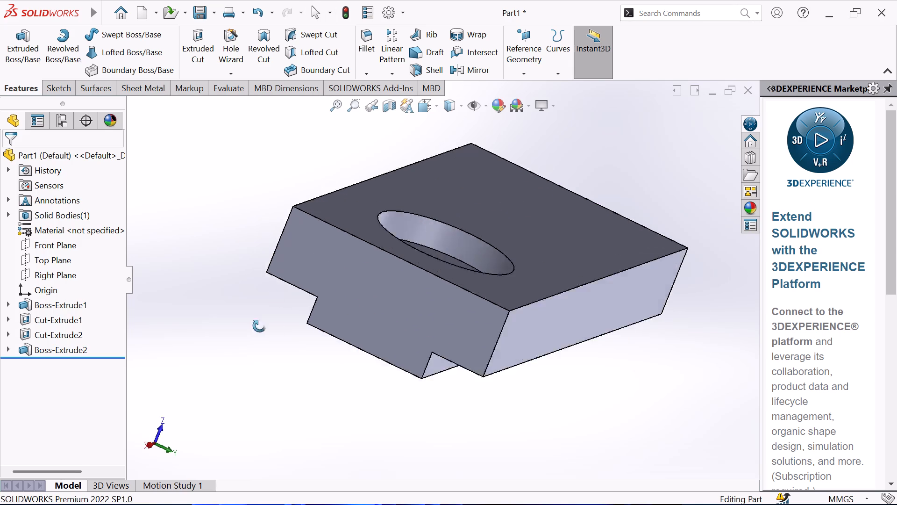
{"action": "middle_click_drag", "start_coordinate": [259, 326], "coordinate": [240, 370]}
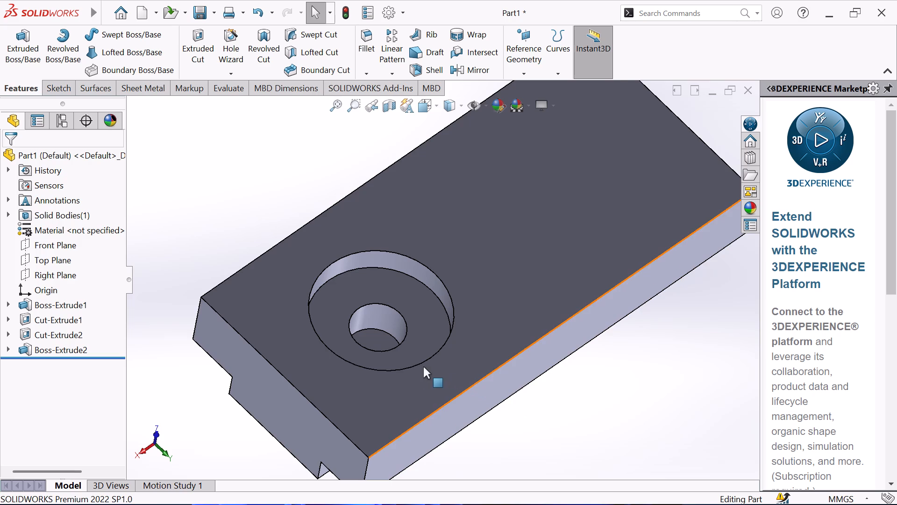
Start a sketch on the rib face at the bottom of the small hole and convert its circular outline.
{"action": "left_click", "coordinate": [386, 334]}
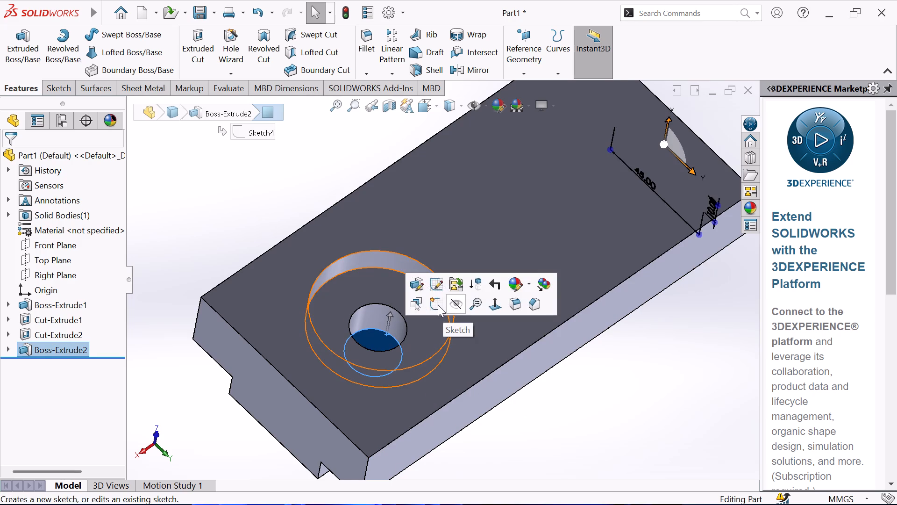
{"action": "left_click", "coordinate": [437, 305]}
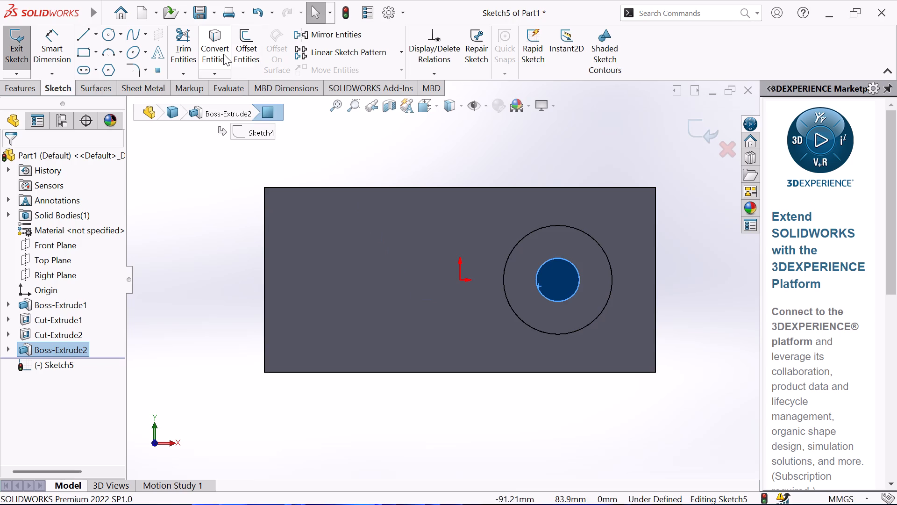
{"action": "left_click", "coordinate": [223, 54]}
Extrude-cut the converted circle Through All so the small hole passes through the back rib.
{"action": "middle_click_drag", "start_coordinate": [638, 286], "coordinate": [560, 393]}
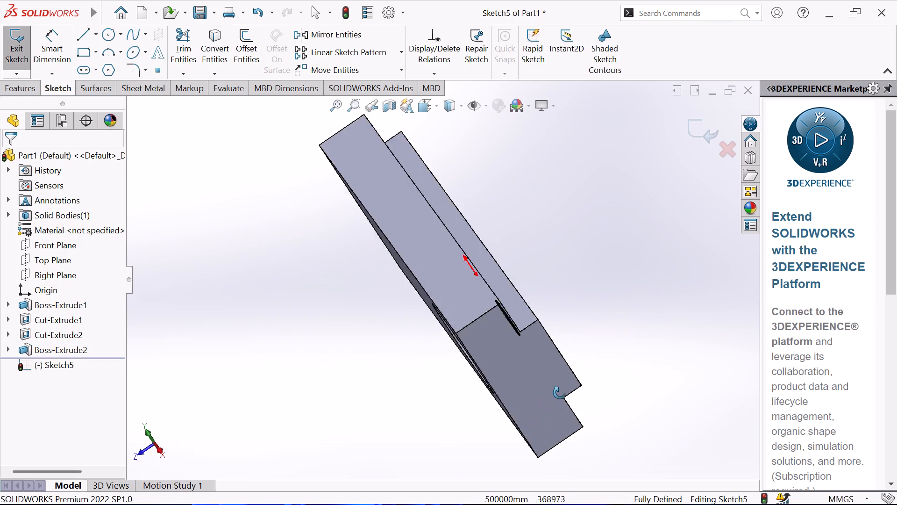
{"action": "middle_click_drag", "start_coordinate": [560, 393], "coordinate": [542, 172]}
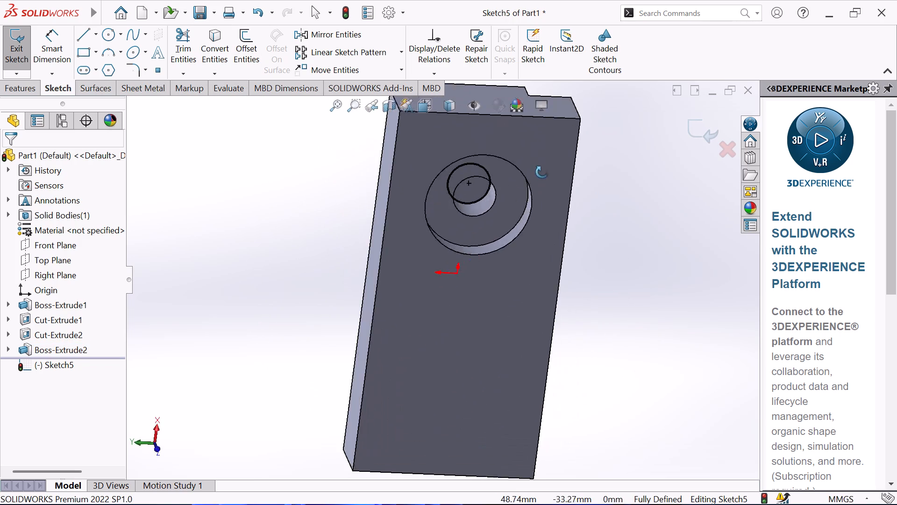
{"action": "middle_click_drag", "start_coordinate": [542, 172], "coordinate": [455, 158]}
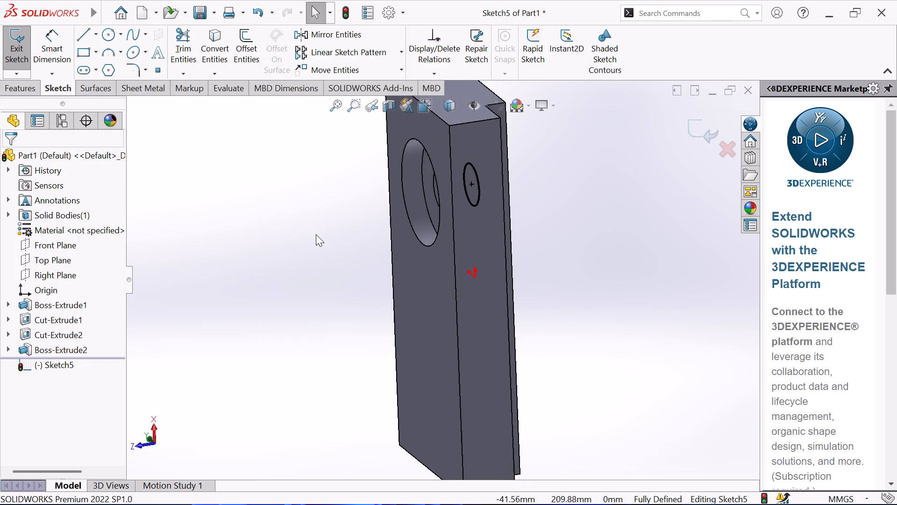
{"action": "left_click", "coordinate": [315, 234]}
{"action": "left_click", "coordinate": [9, 82]}
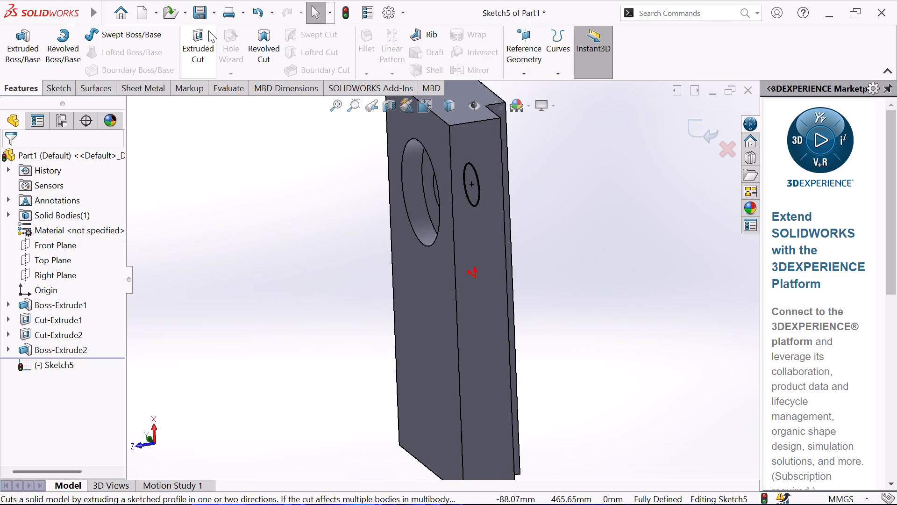
{"action": "left_click", "coordinate": [209, 31]}
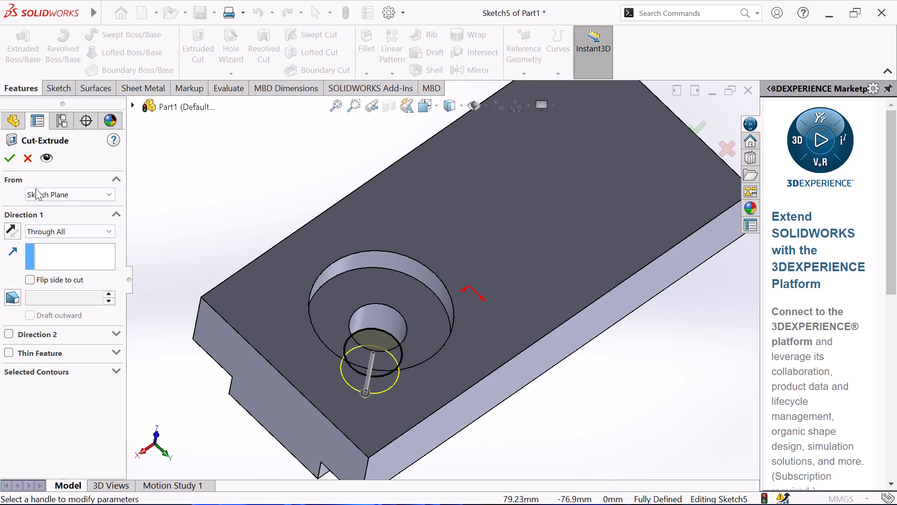
{"action": "left_click", "coordinate": [11, 159]}
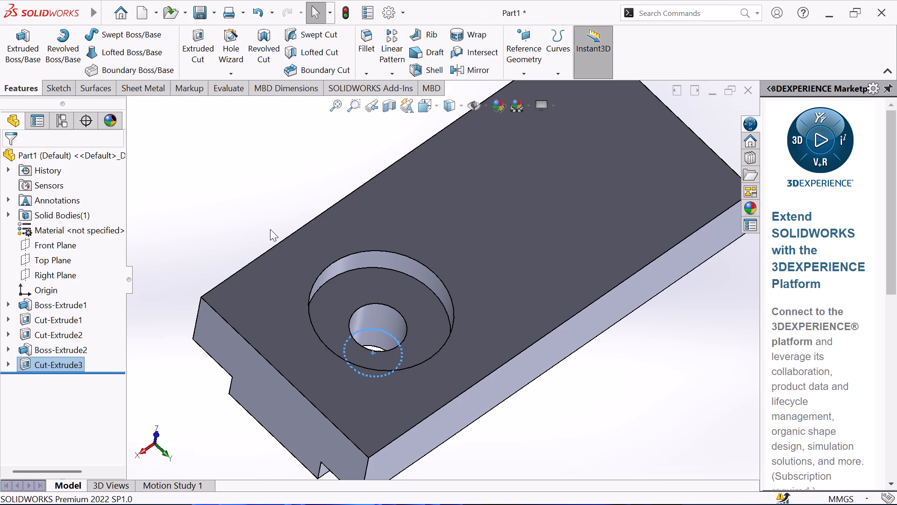
{"action": "left_click", "coordinate": [233, 226]}
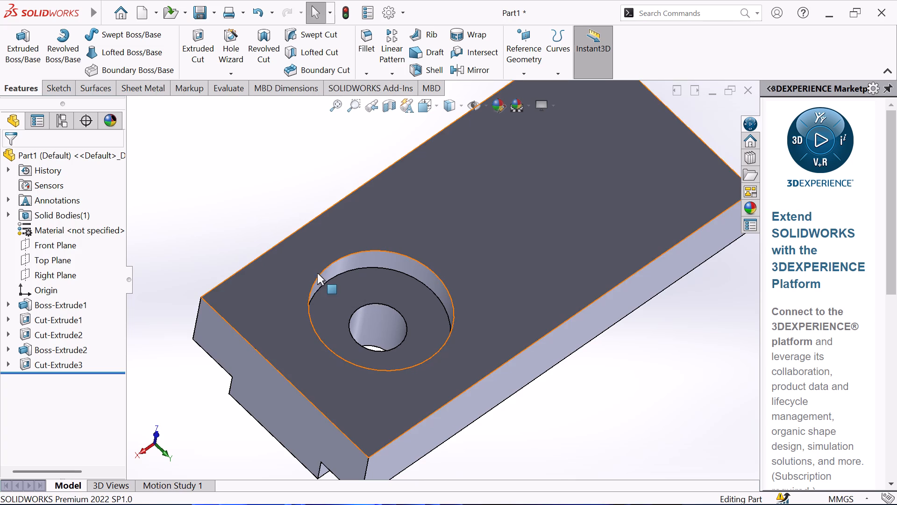
Inspect the stepped hole's interior with a temporary section view on the Top Plane, leaving without keeping the section.
{"action": "scroll", "coordinate": [335, 272], "scroll_direction": "up", "scroll_amount": 2}
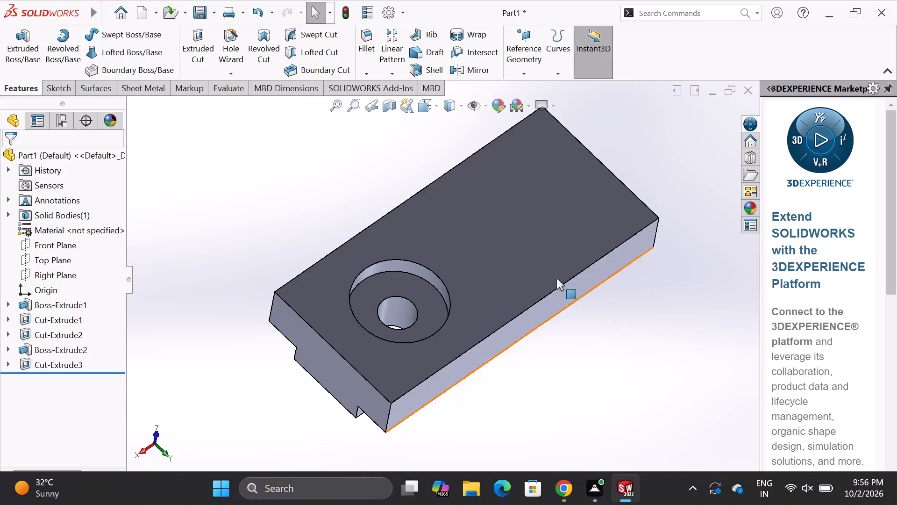
{"action": "middle_click_drag", "start_coordinate": [430, 315], "coordinate": [329, 407]}
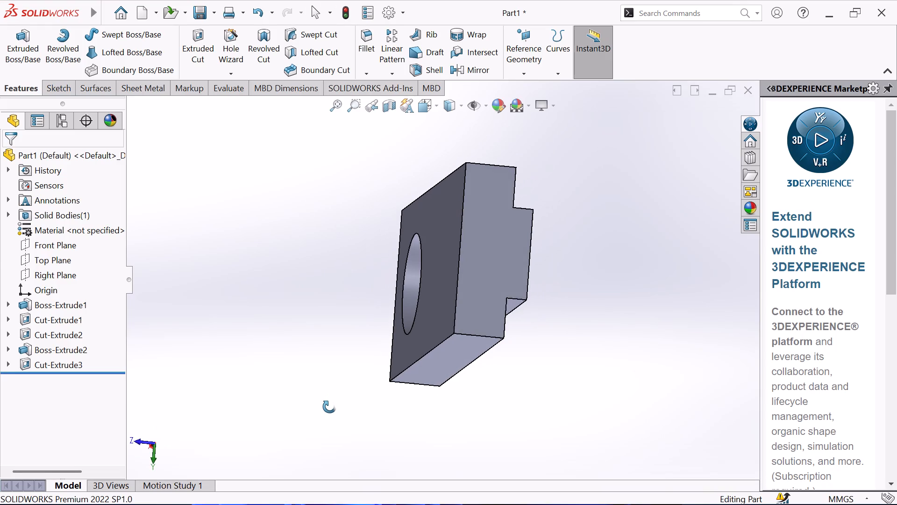
{"action": "middle_click_drag", "start_coordinate": [329, 407], "coordinate": [330, 407]}
{"action": "middle_click_drag", "start_coordinate": [330, 407], "coordinate": [345, 403]}
{"action": "middle_click_drag", "start_coordinate": [366, 370], "coordinate": [385, 199]}
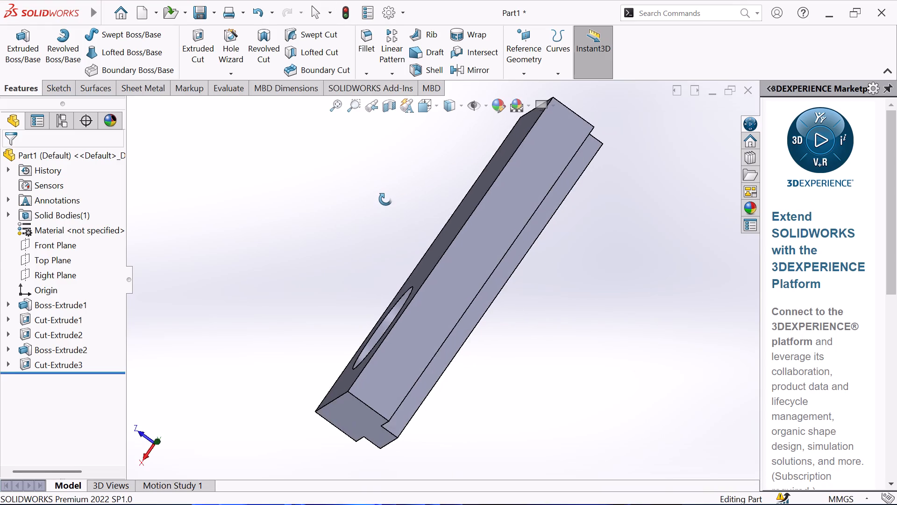
{"action": "middle_click_drag", "start_coordinate": [385, 199], "coordinate": [385, 204]}
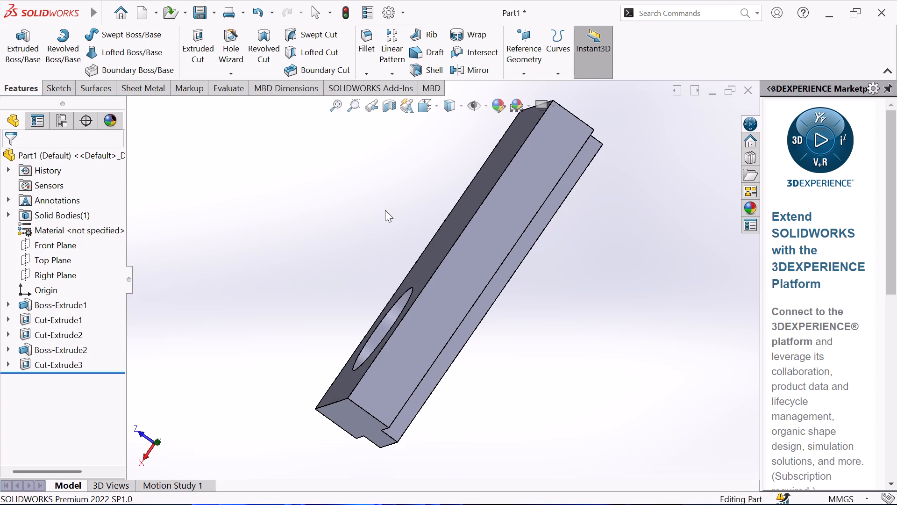
{"action": "left_click", "coordinate": [397, 103]}
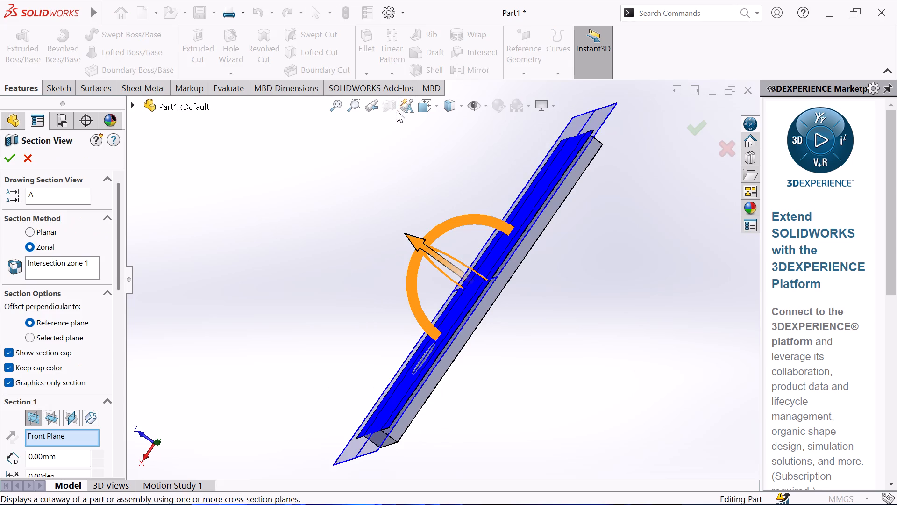
{"action": "left_click", "coordinate": [51, 418]}
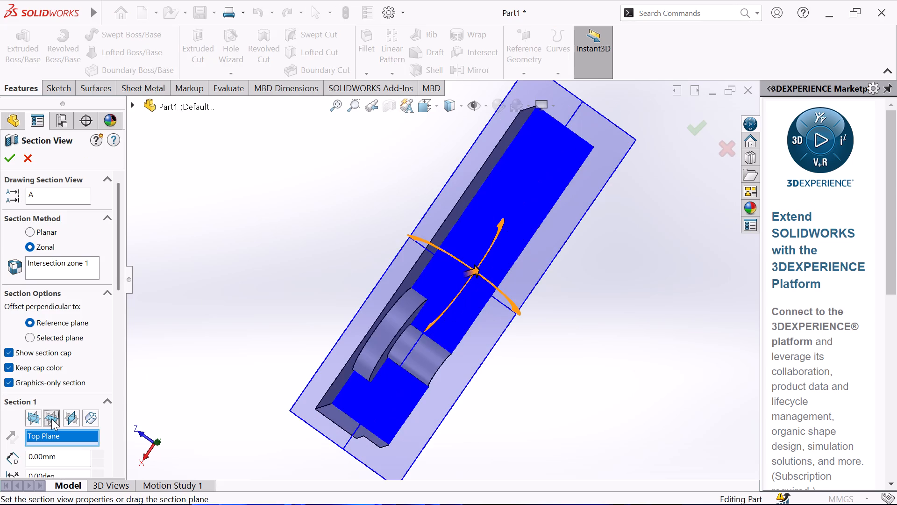
{"action": "middle_click_drag", "start_coordinate": [252, 390], "coordinate": [242, 285]}
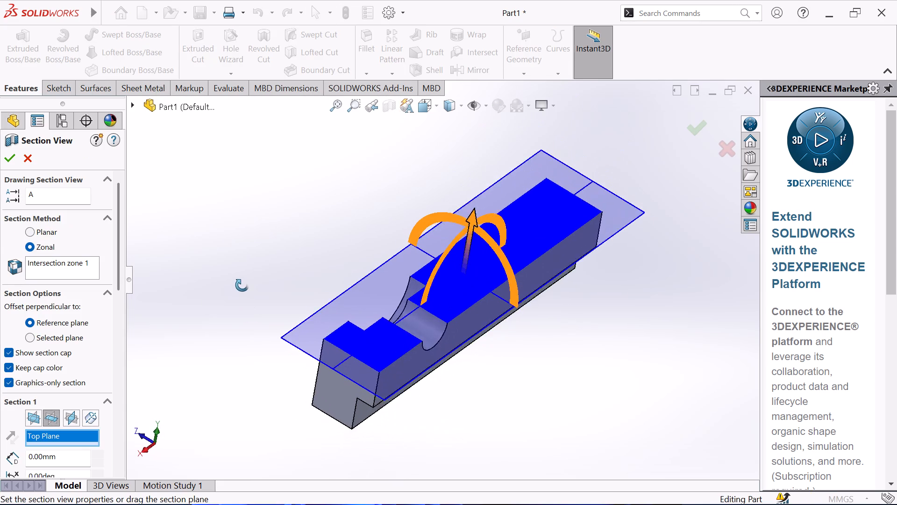
{"action": "middle_click_drag", "start_coordinate": [242, 285], "coordinate": [203, 423]}
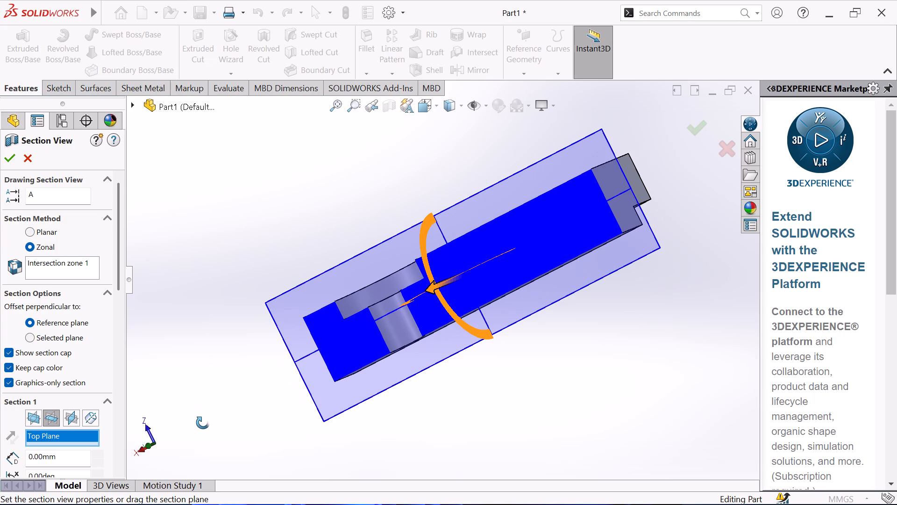
{"action": "middle_click_drag", "start_coordinate": [203, 423], "coordinate": [203, 423]}
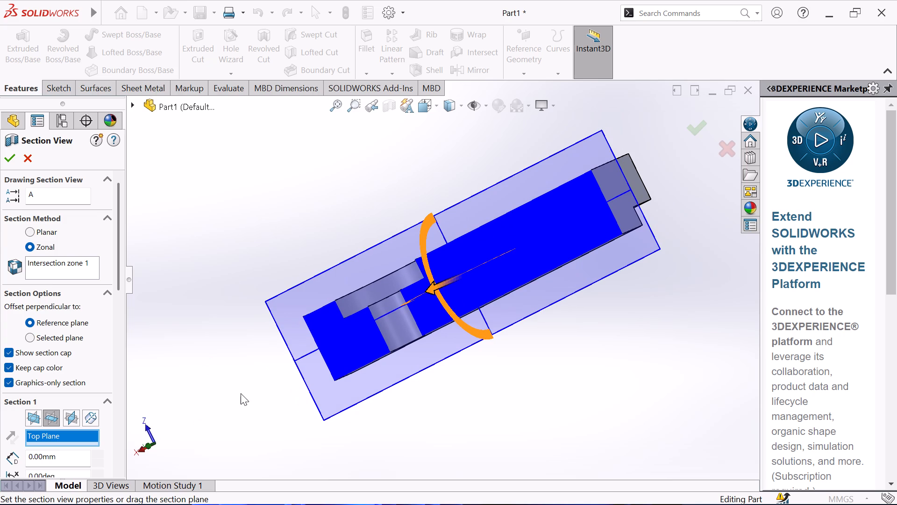
{"action": "left_click", "coordinate": [30, 165]}
{"action": "left_click", "coordinate": [220, 197]}
Sketch a vertical 85 mm line across the full height of the block's front face, just beside the origin on the side away from the hole.
{"action": "middle_click_drag", "start_coordinate": [272, 277], "coordinate": [284, 283]}
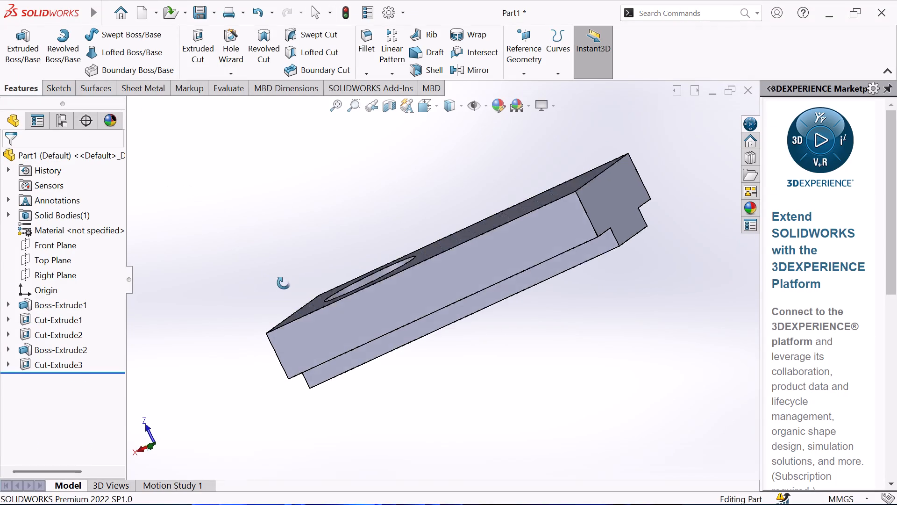
{"action": "middle_click_drag", "start_coordinate": [284, 283], "coordinate": [298, 321]}
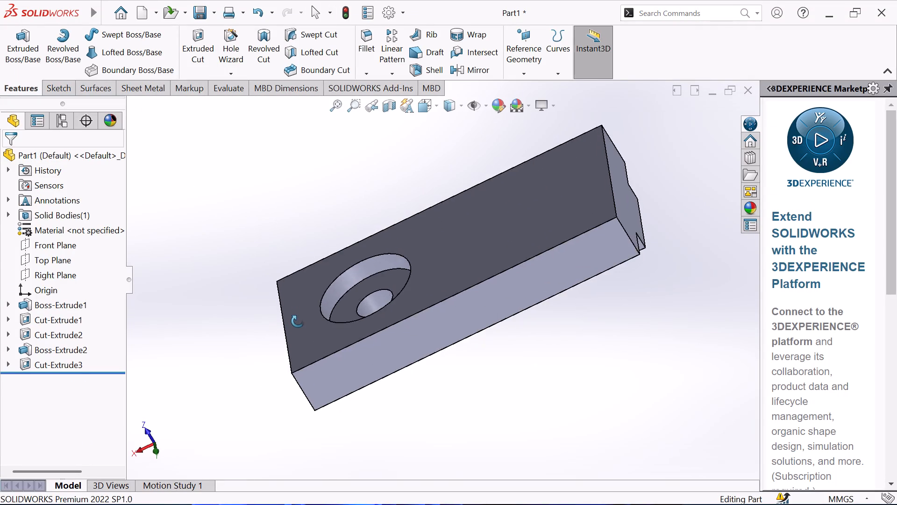
{"action": "middle_click_drag", "start_coordinate": [298, 321], "coordinate": [262, 374]}
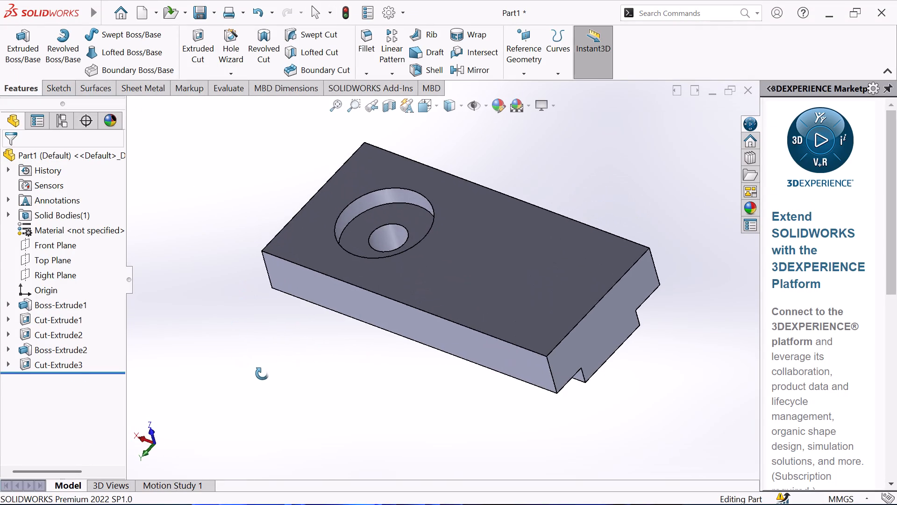
{"action": "middle_click_drag", "start_coordinate": [262, 374], "coordinate": [287, 411]}
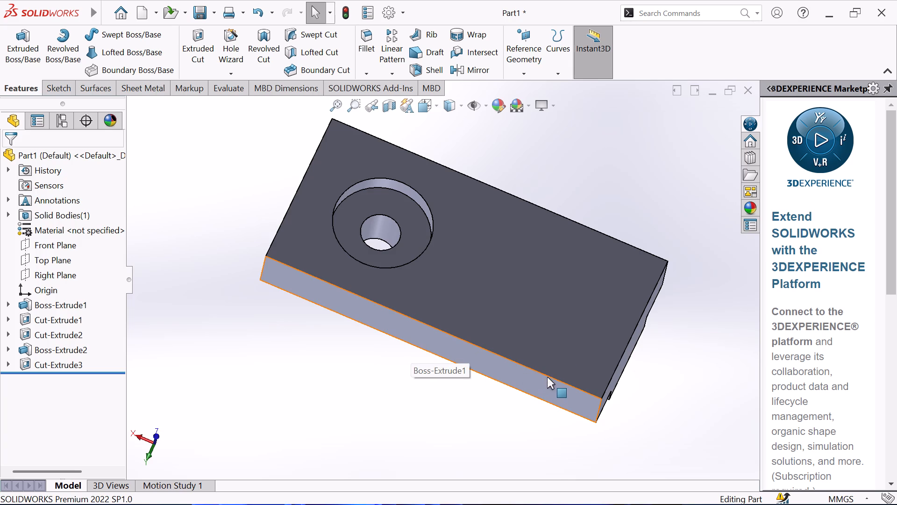
{"action": "left_click", "coordinate": [551, 303]}
{"action": "left_click", "coordinate": [602, 268]}
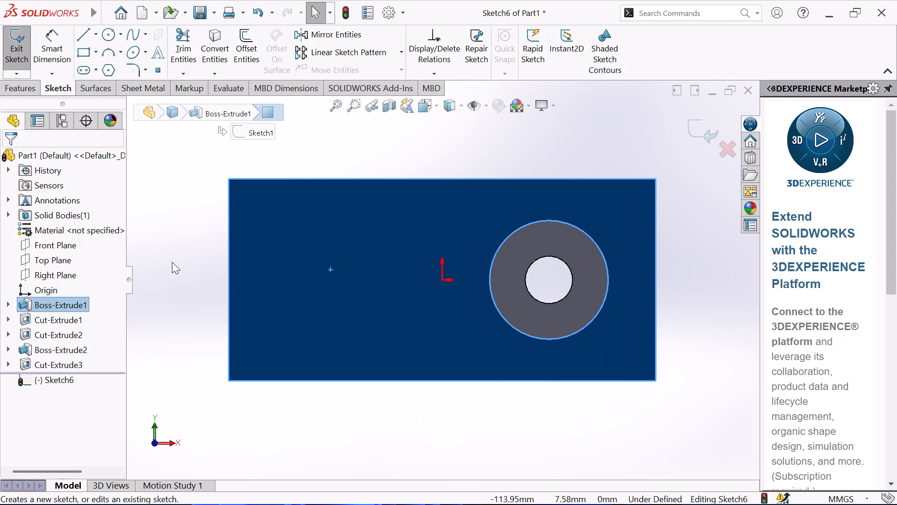
{"action": "left_click", "coordinate": [172, 262]}
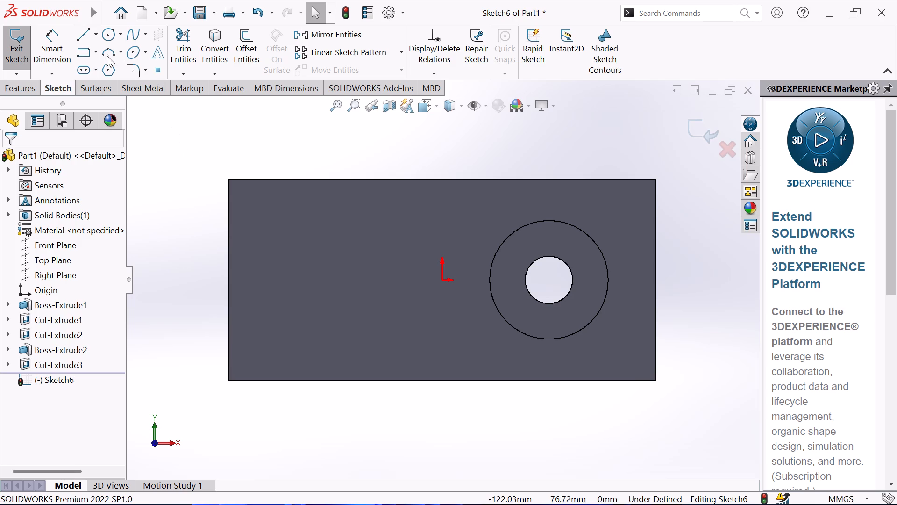
{"action": "left_click", "coordinate": [84, 32]}
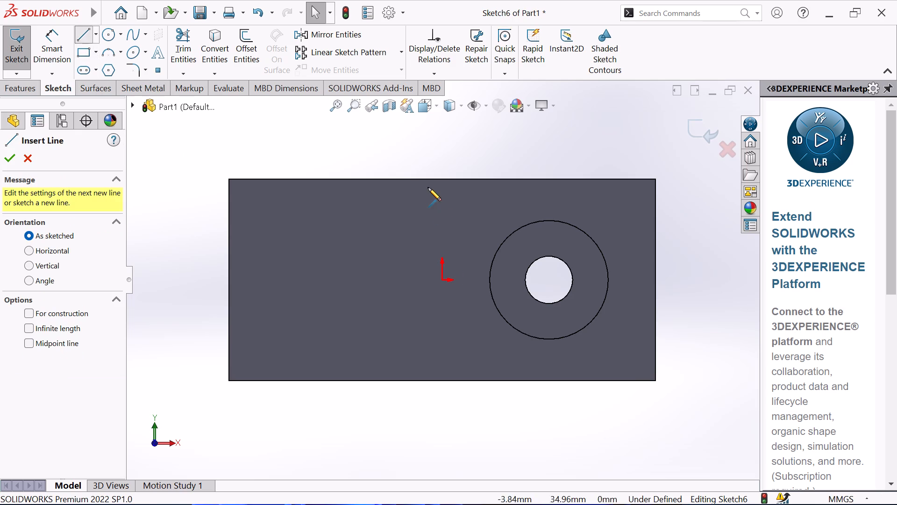
{"action": "left_click", "coordinate": [437, 179]}
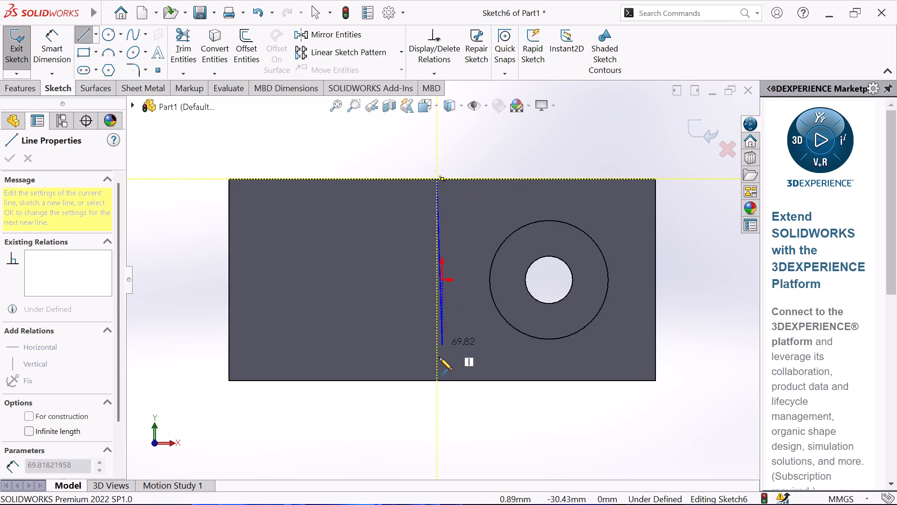
{"action": "left_click", "coordinate": [438, 379]}
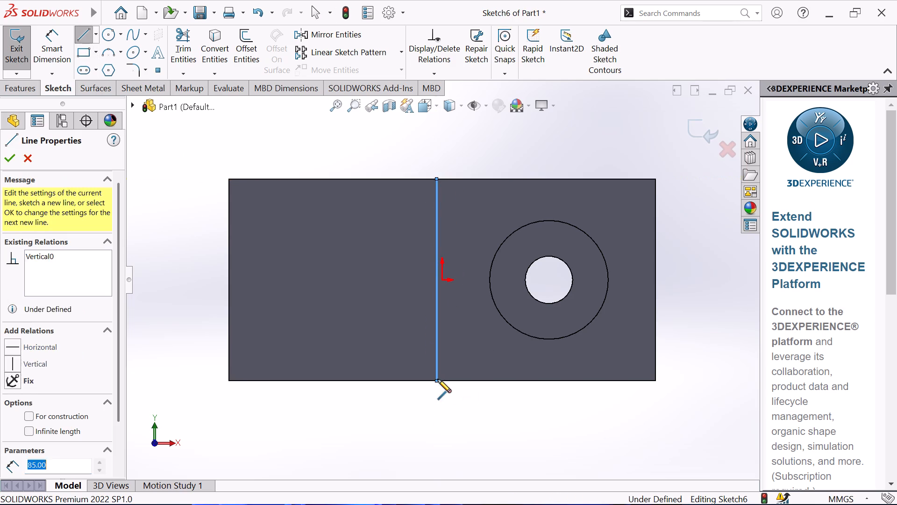
{"action": "right_click", "coordinate": [375, 303]}
{"action": "left_click", "coordinate": [422, 308]}
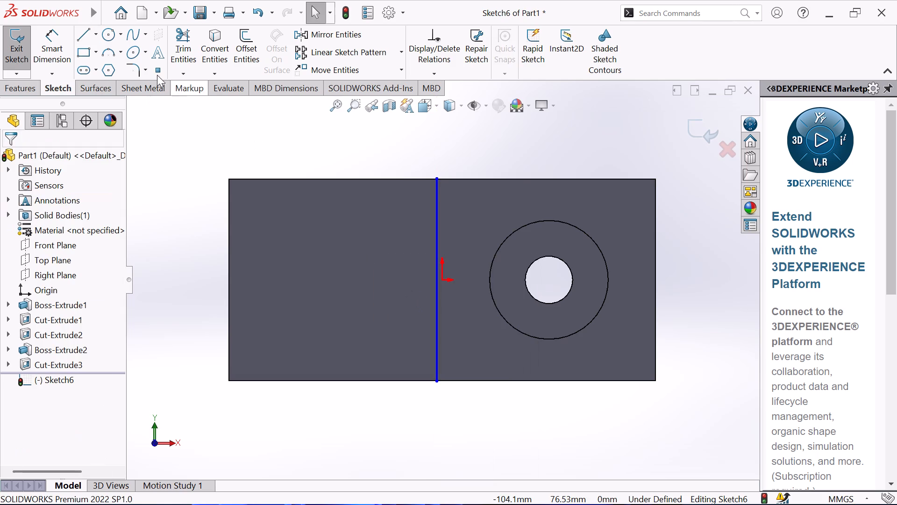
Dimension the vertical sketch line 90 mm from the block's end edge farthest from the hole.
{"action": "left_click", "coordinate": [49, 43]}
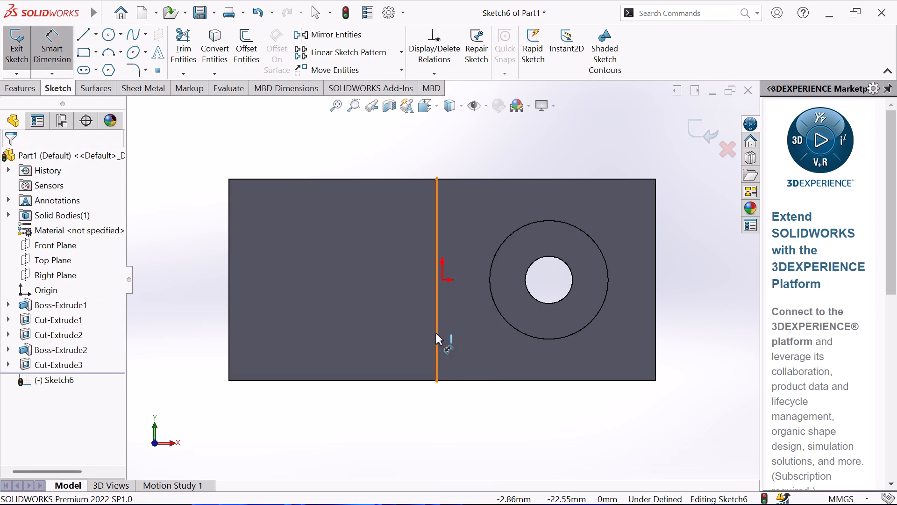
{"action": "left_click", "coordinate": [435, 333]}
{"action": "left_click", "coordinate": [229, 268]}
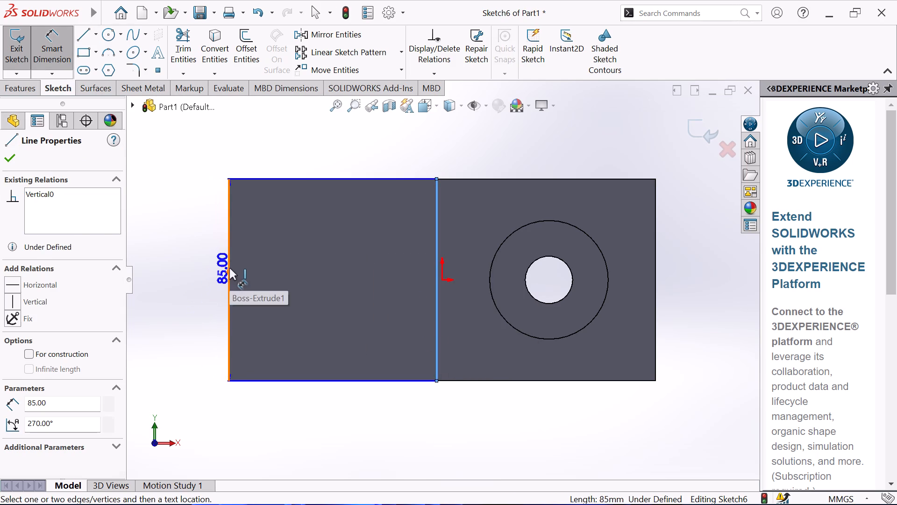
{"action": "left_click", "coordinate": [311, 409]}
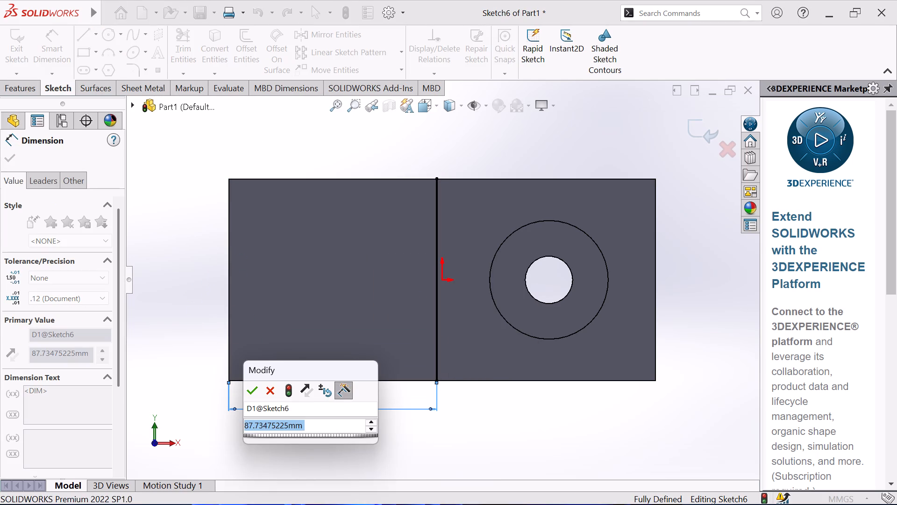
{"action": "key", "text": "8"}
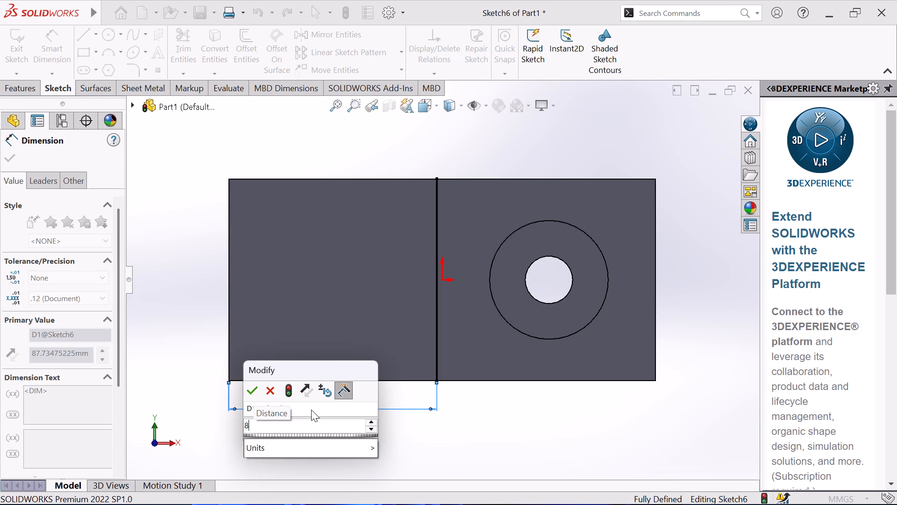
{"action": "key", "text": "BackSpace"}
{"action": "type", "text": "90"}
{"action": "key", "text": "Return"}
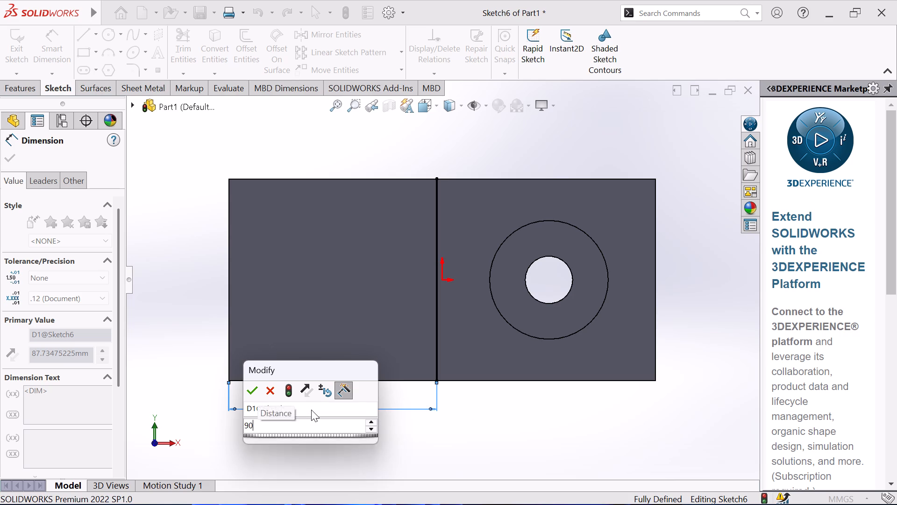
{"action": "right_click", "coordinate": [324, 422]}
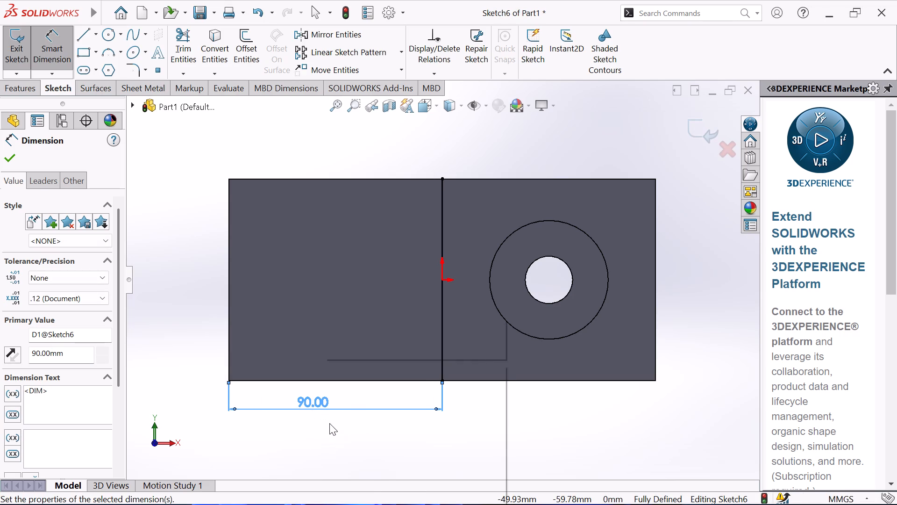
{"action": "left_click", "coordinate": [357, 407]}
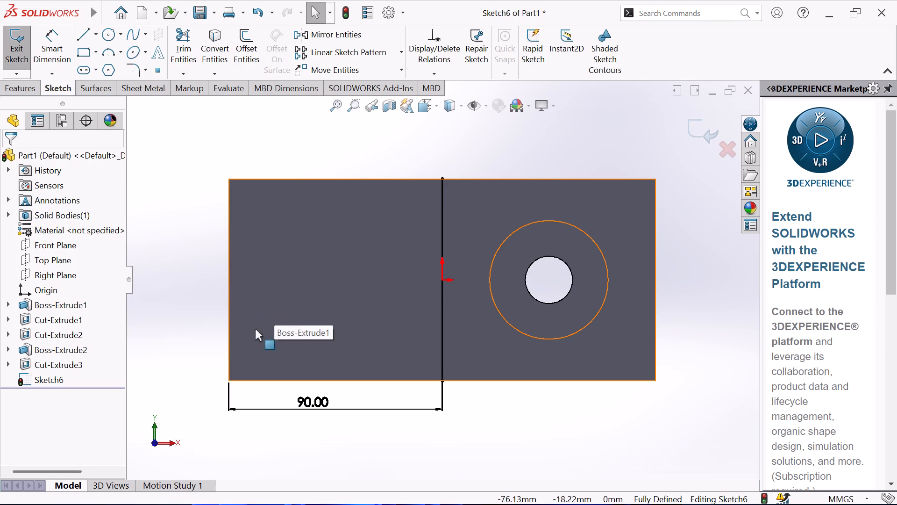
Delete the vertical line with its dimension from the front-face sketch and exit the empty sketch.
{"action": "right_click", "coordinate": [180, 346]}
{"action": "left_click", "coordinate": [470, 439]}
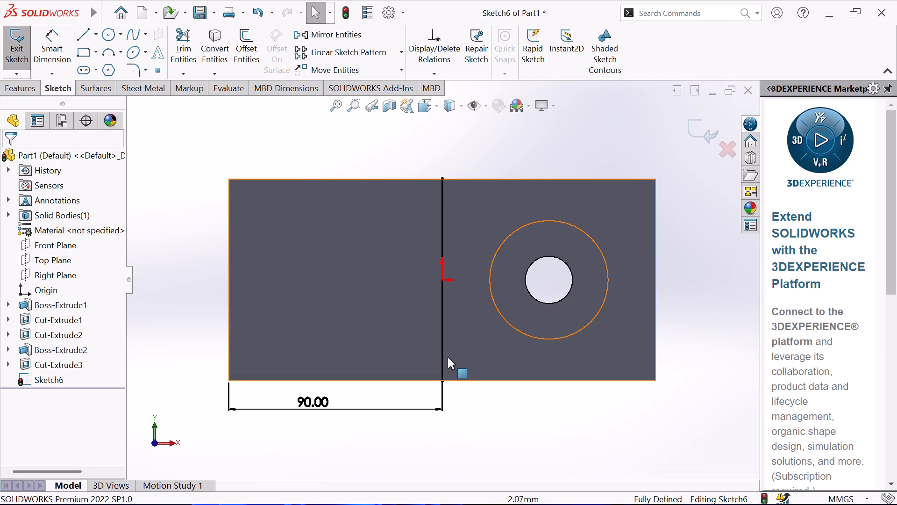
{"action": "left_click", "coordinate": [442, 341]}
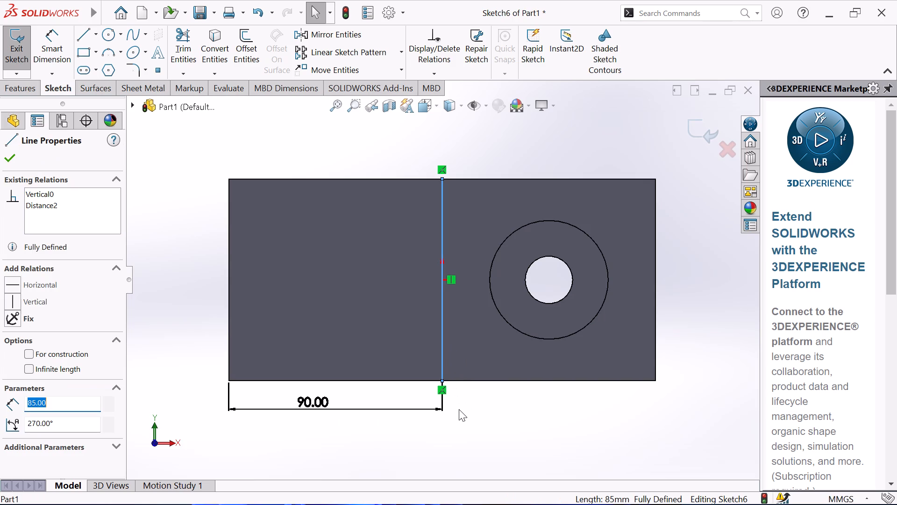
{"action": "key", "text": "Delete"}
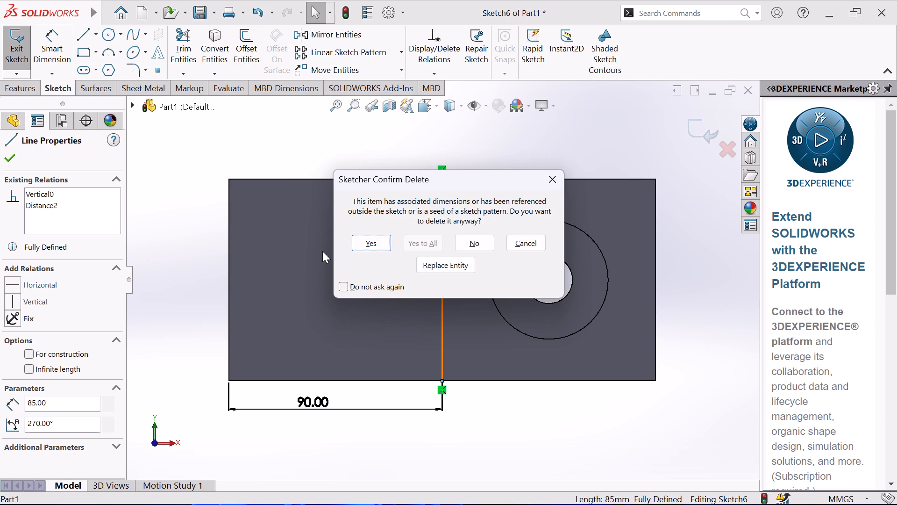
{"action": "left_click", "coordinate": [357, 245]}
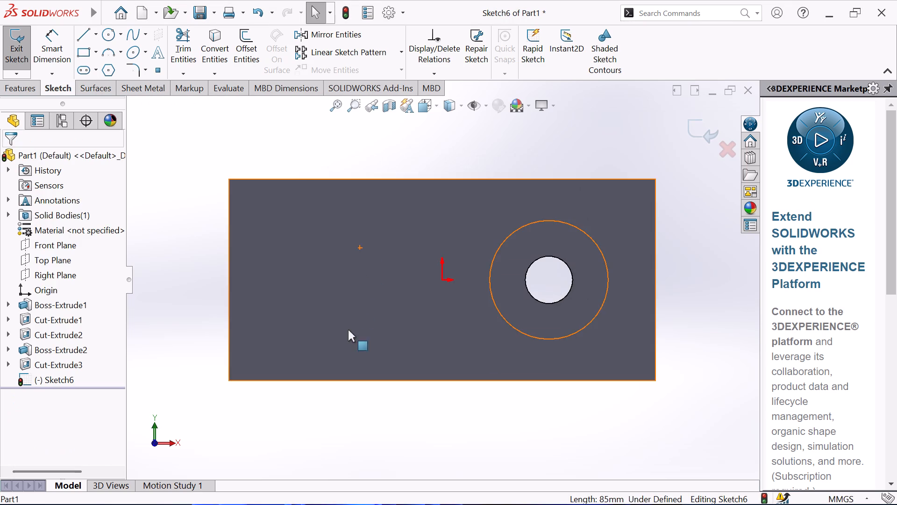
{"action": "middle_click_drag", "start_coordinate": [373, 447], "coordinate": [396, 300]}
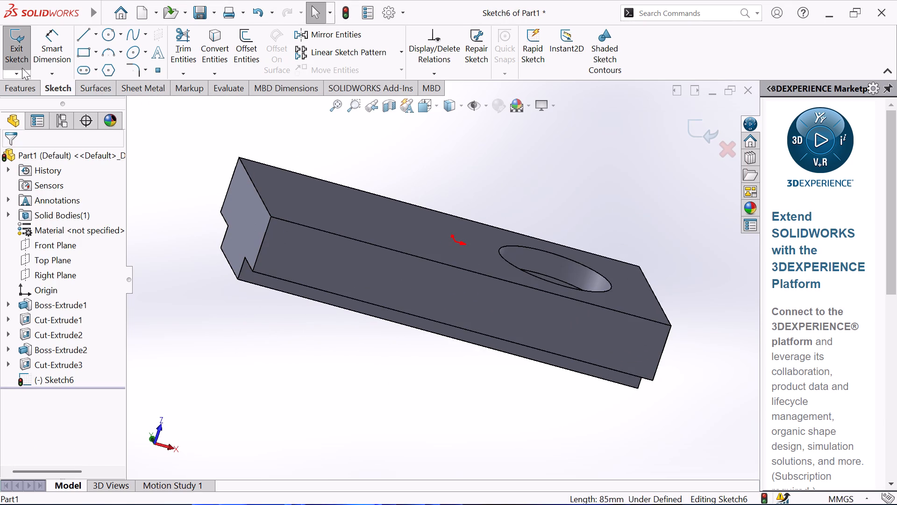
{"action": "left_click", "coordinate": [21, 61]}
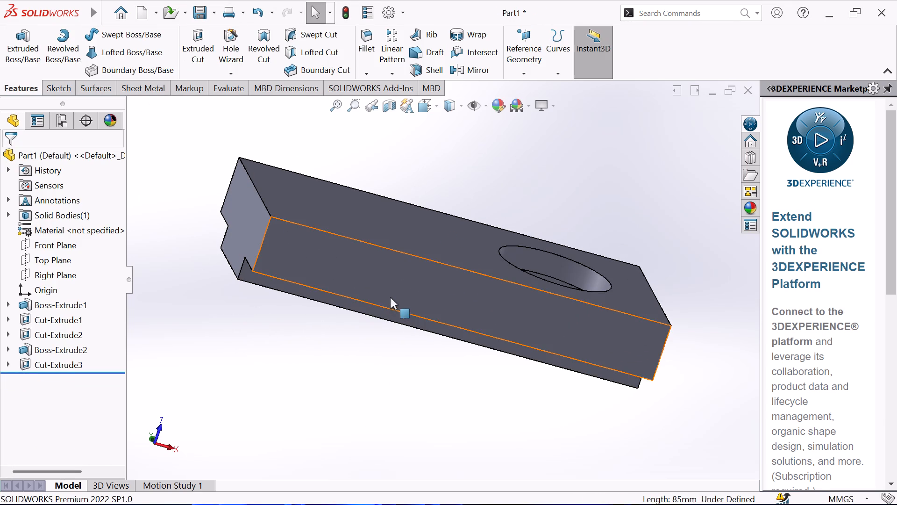
Start a sketch on the block's long 180 x 25 mm bottom side face and convert the face's outline.
{"action": "left_click", "coordinate": [393, 290]}
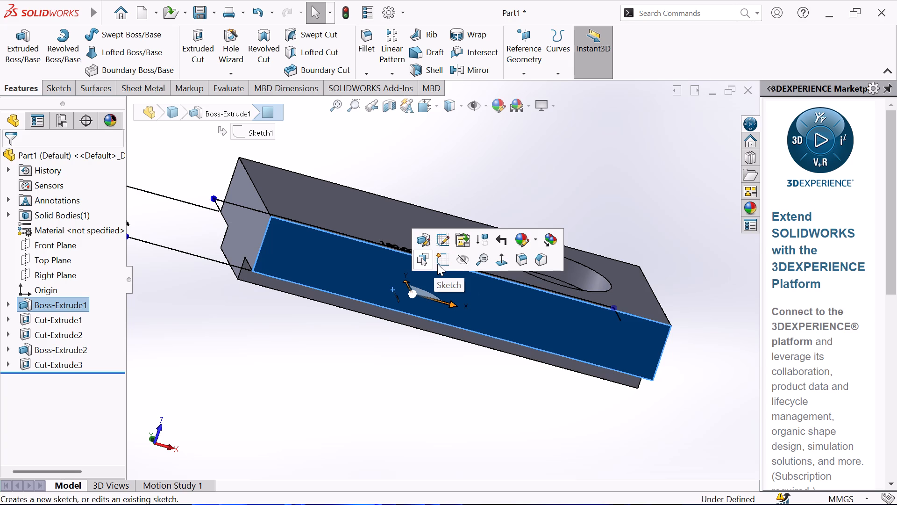
{"action": "left_click", "coordinate": [437, 264]}
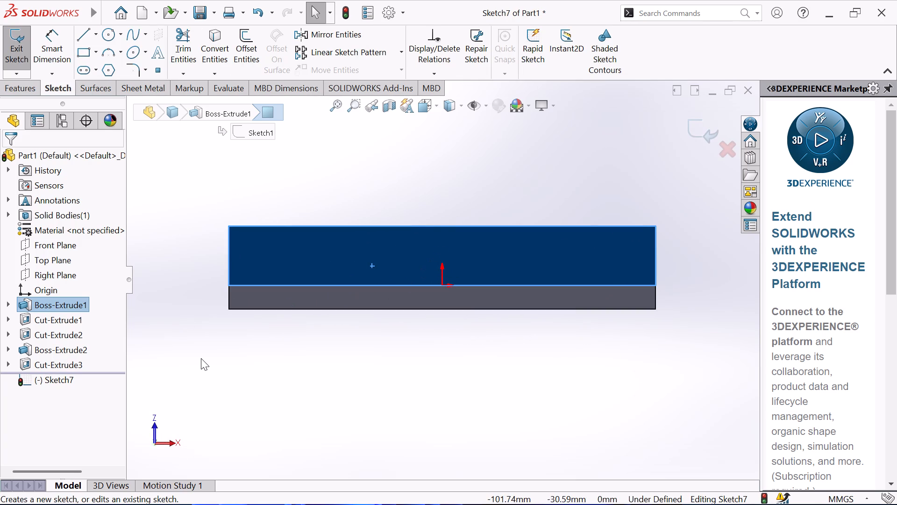
{"action": "left_click", "coordinate": [201, 358]}
{"action": "left_click", "coordinate": [283, 257]}
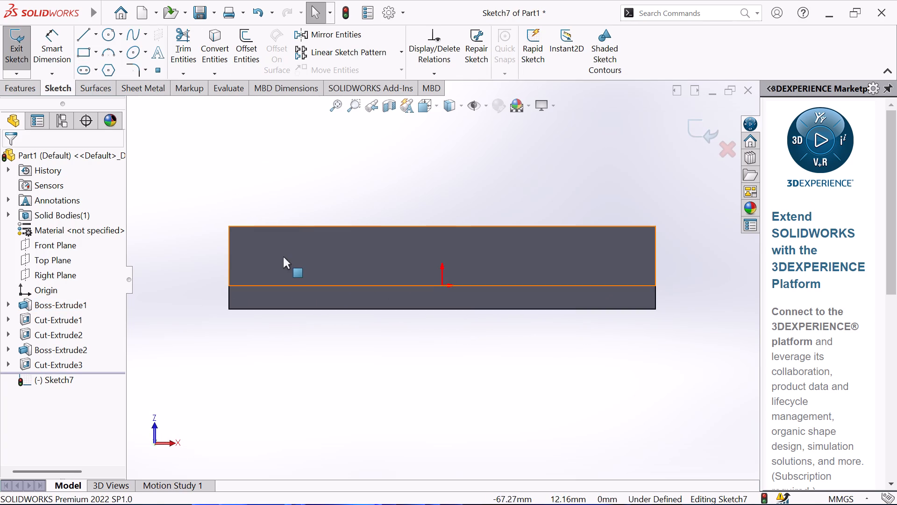
{"action": "left_click", "coordinate": [220, 44]}
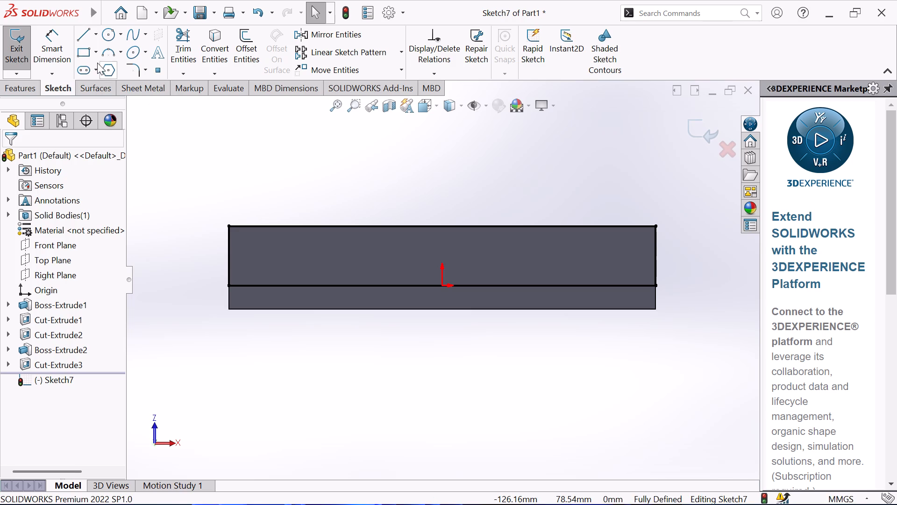
Sketch a vertical line about 65 mm long from the origin past the block's front face and make it construction geometry.
{"action": "left_click", "coordinate": [88, 36]}
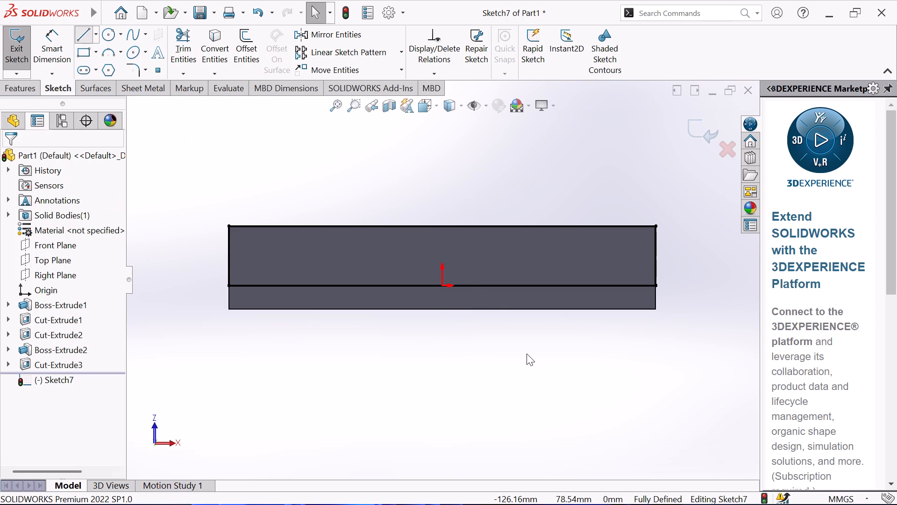
{"action": "left_click", "coordinate": [444, 285]}
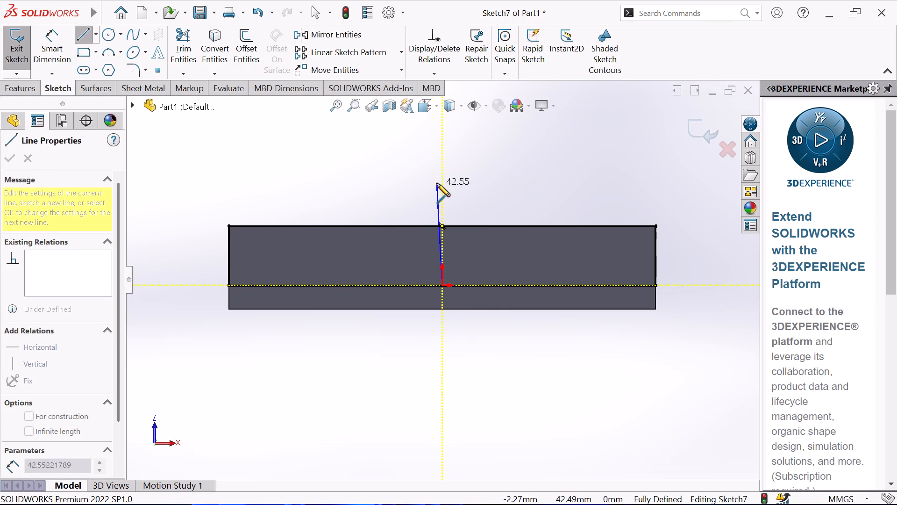
{"action": "left_click", "coordinate": [443, 131]}
{"action": "right_click", "coordinate": [504, 207]}
{"action": "left_click", "coordinate": [531, 215]}
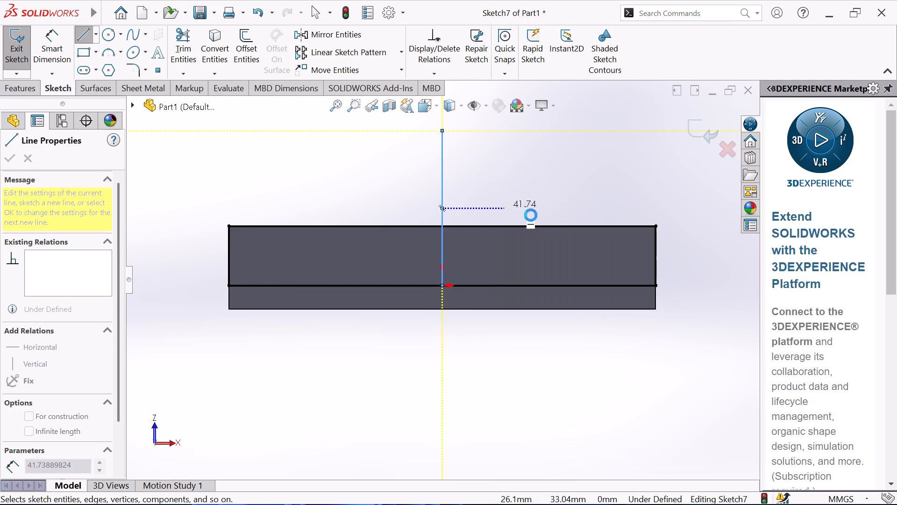
{"action": "left_click", "coordinate": [443, 176]}
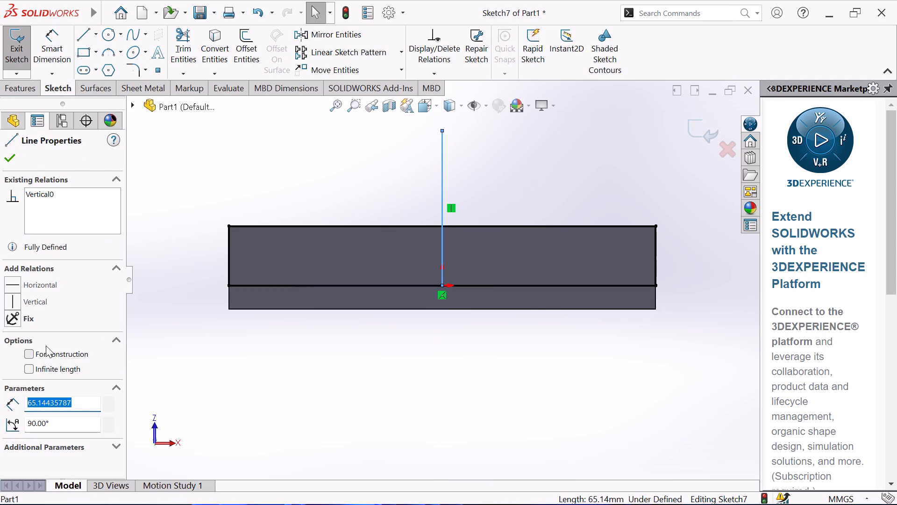
{"action": "left_click", "coordinate": [30, 351]}
{"action": "left_click", "coordinate": [6, 155]}
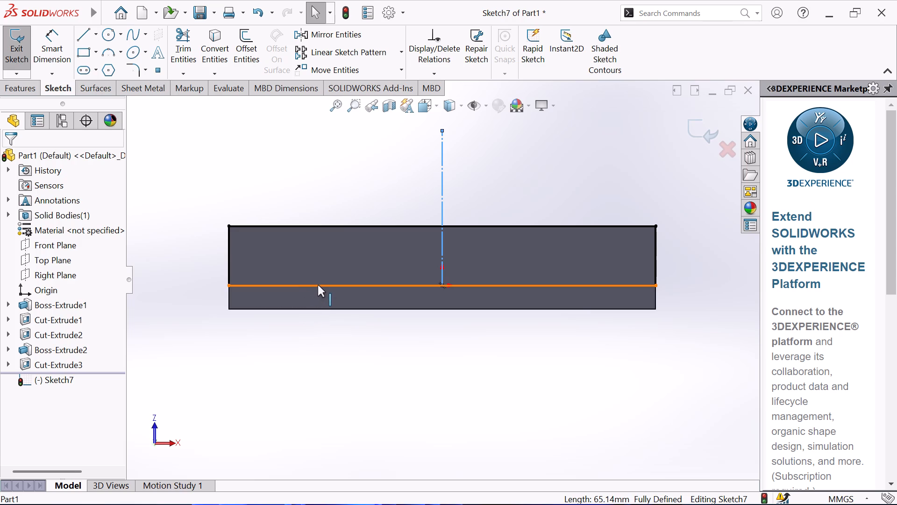
Sketch a vertical line about 70 mm long from the outline's rib-side edge, about 45 mm from the end farthest from the hole.
{"action": "left_click", "coordinate": [88, 38]}
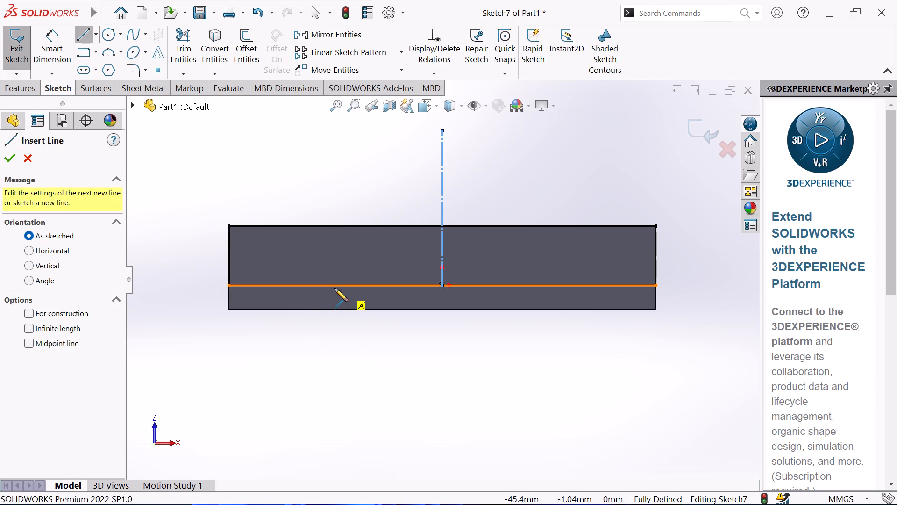
{"action": "left_click", "coordinate": [335, 288]}
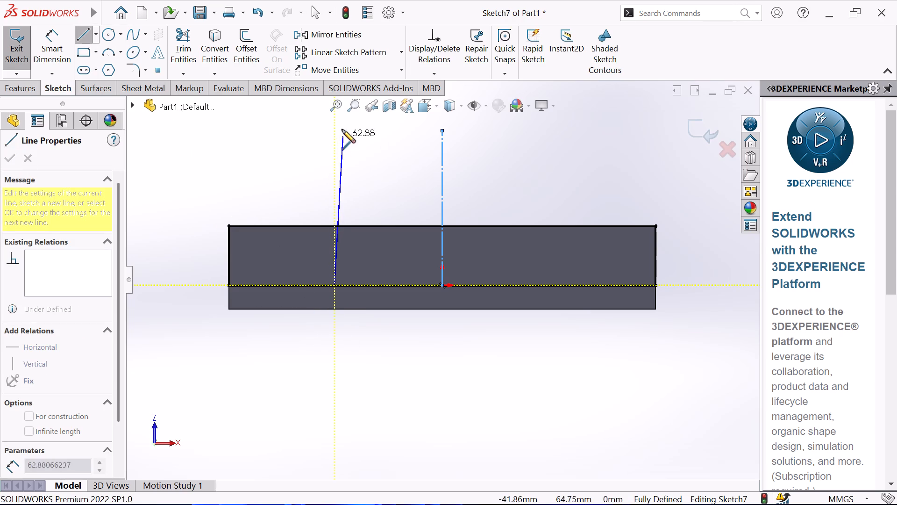
{"action": "left_click", "coordinate": [333, 119]}
{"action": "right_click", "coordinate": [257, 140]}
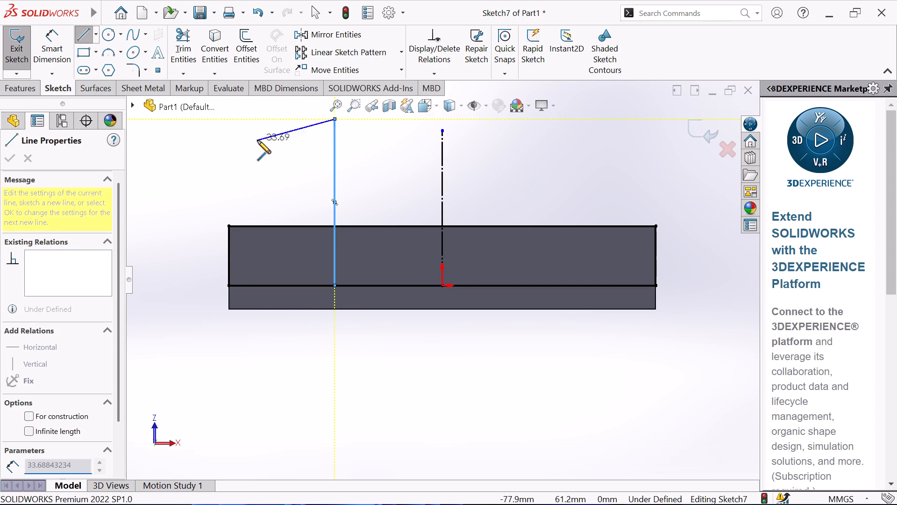
{"action": "left_click", "coordinate": [324, 151]}
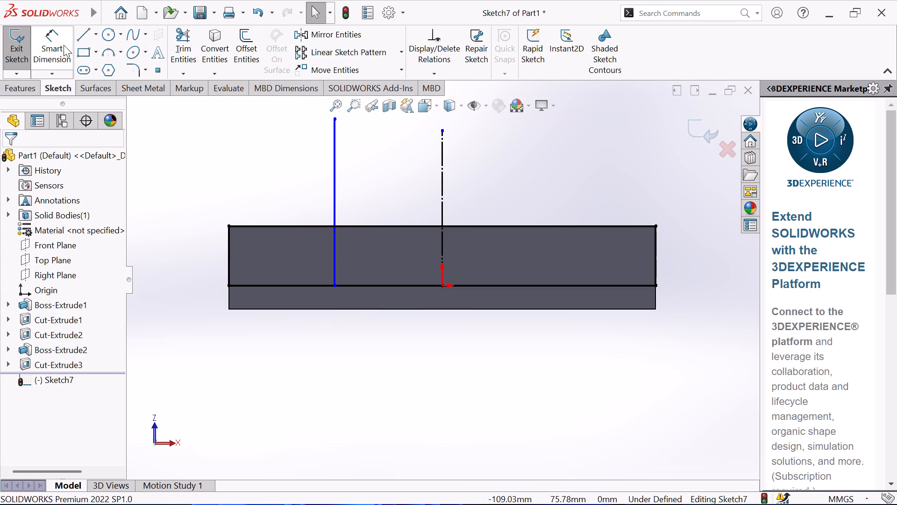
Dimension the solid vertical line 45 mm from the block's end edge farthest from the hole and set its length to 80 mm.
{"action": "left_click", "coordinate": [57, 48]}
{"action": "left_click", "coordinate": [333, 207]}
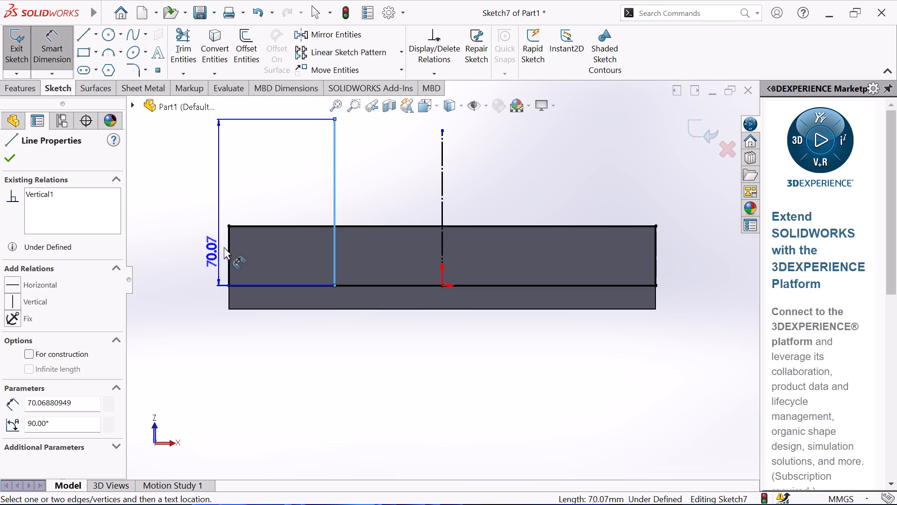
{"action": "left_click", "coordinate": [227, 235]}
{"action": "left_click", "coordinate": [263, 327]}
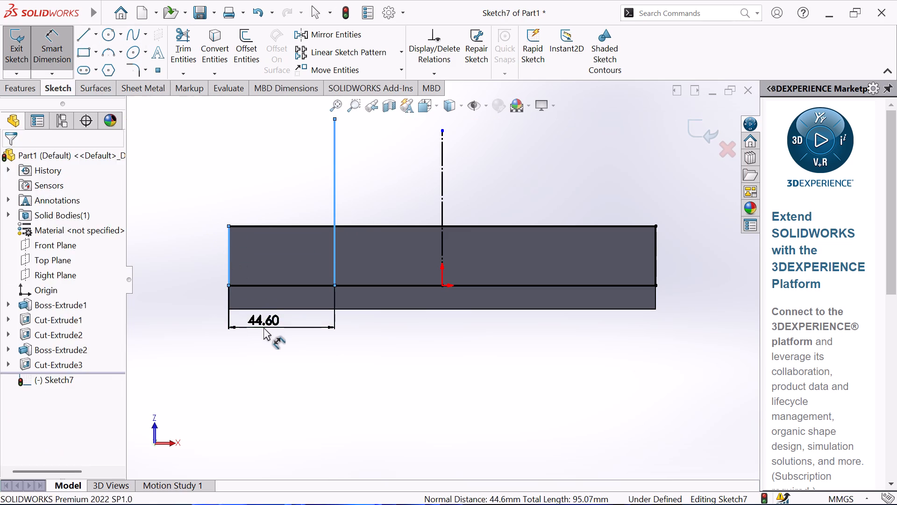
{"action": "type", "text": "45"}
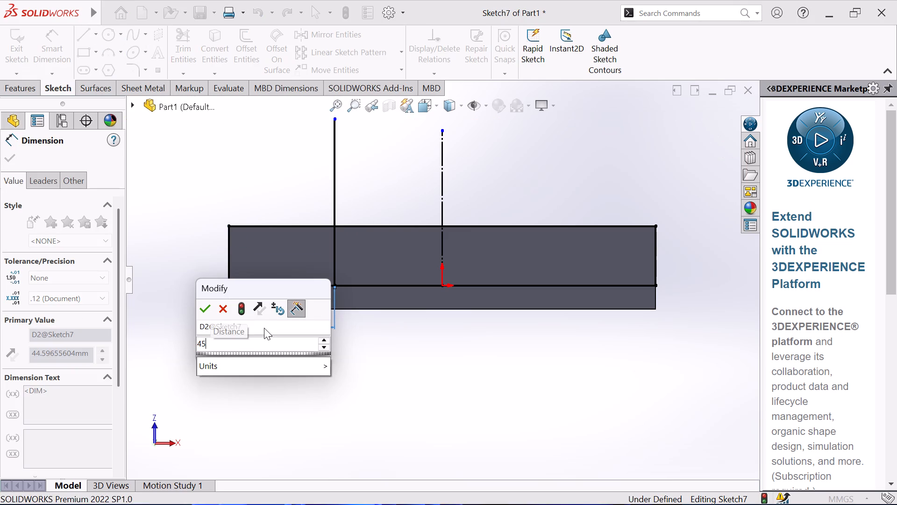
{"action": "key", "text": "Return"}
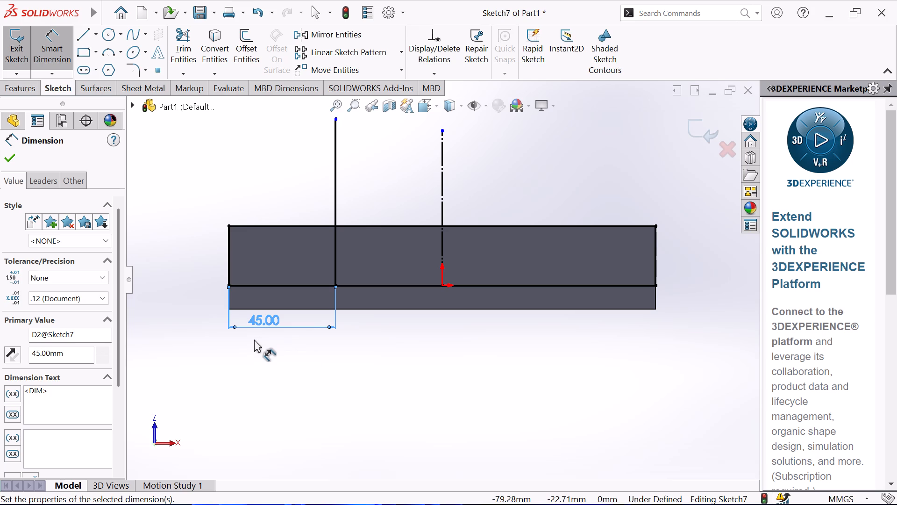
{"action": "left_click", "coordinate": [335, 193]}
{"action": "left_click", "coordinate": [192, 216]}
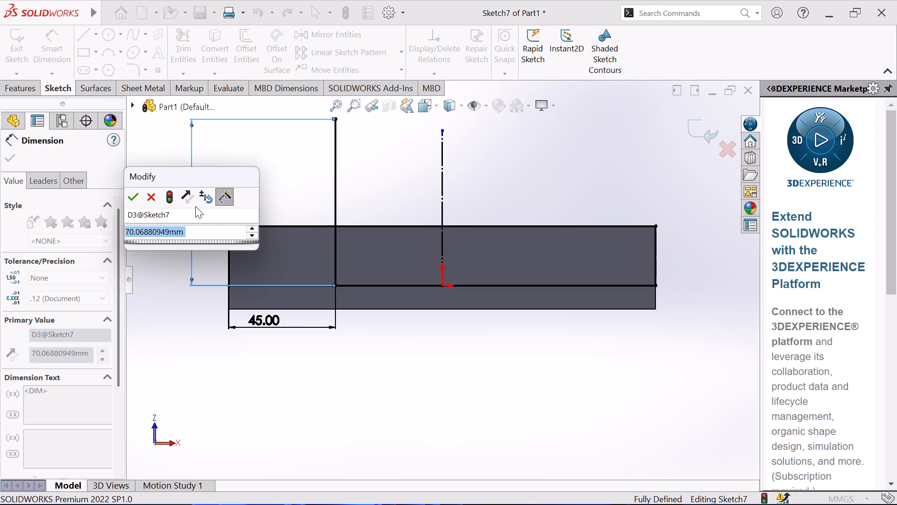
{"action": "type", "text": "80"}
{"action": "key", "text": "Return"}
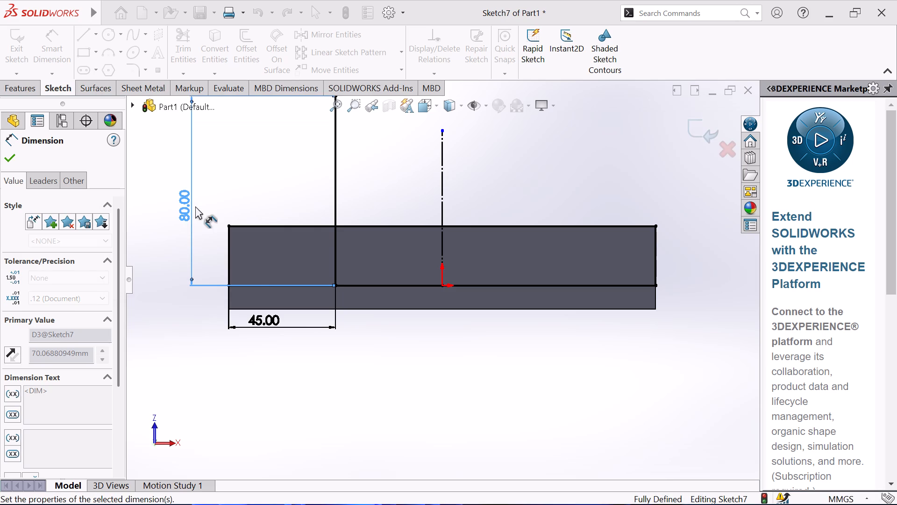
{"action": "scroll", "coordinate": [324, 151], "scroll_direction": "up", "scroll_amount": 4}
{"action": "scroll", "coordinate": [409, 199], "scroll_direction": "down", "scroll_amount": 2}
{"action": "right_click", "coordinate": [458, 183]}
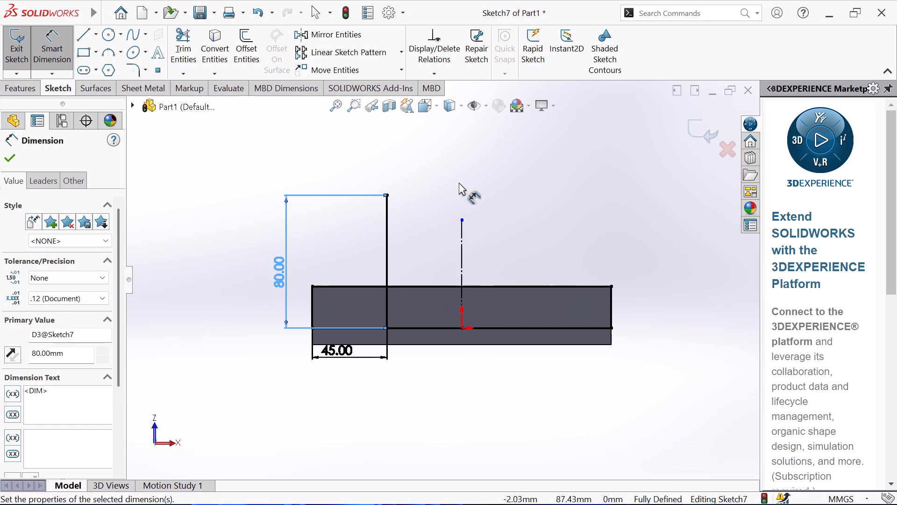
{"action": "left_click", "coordinate": [498, 228]}
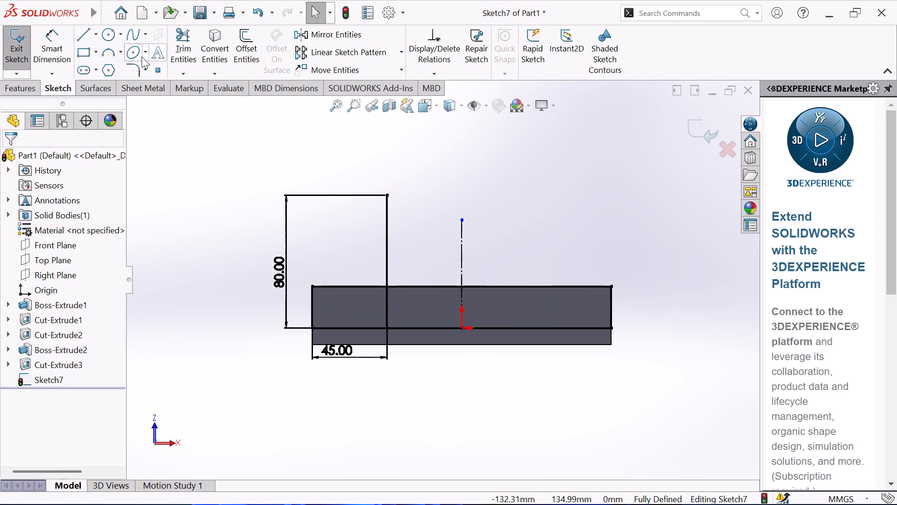
Sketch two concentric circles centred on the free end of the 80 mm vertical line, with radii of about 20 mm and 37 mm.
{"action": "left_click", "coordinate": [109, 32]}
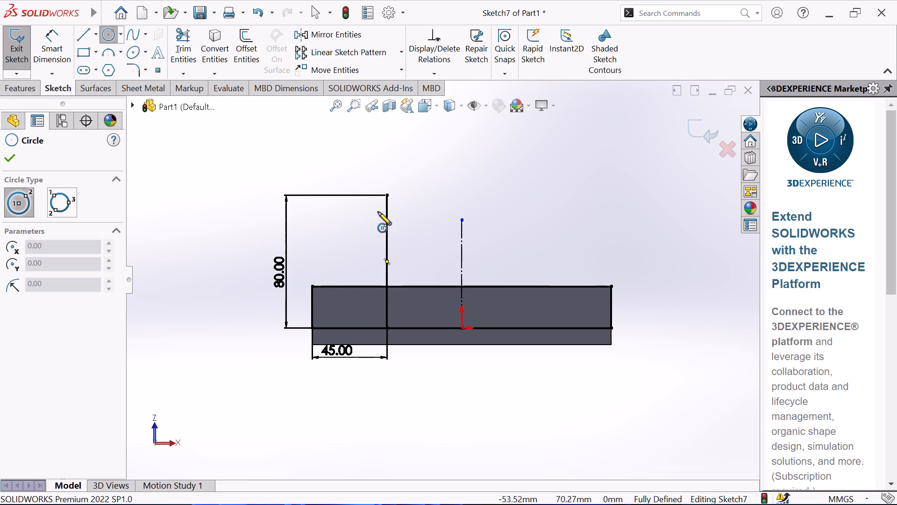
{"action": "left_click", "coordinate": [389, 193]}
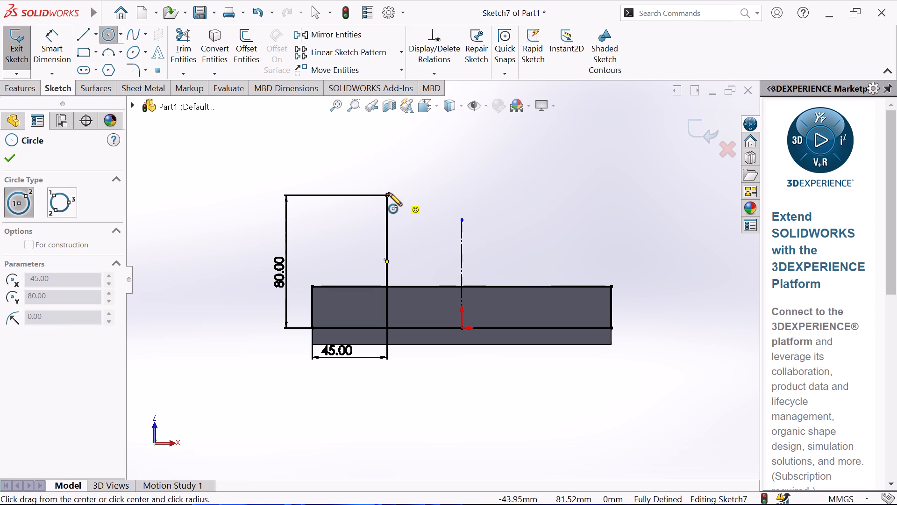
{"action": "left_click", "coordinate": [402, 165]}
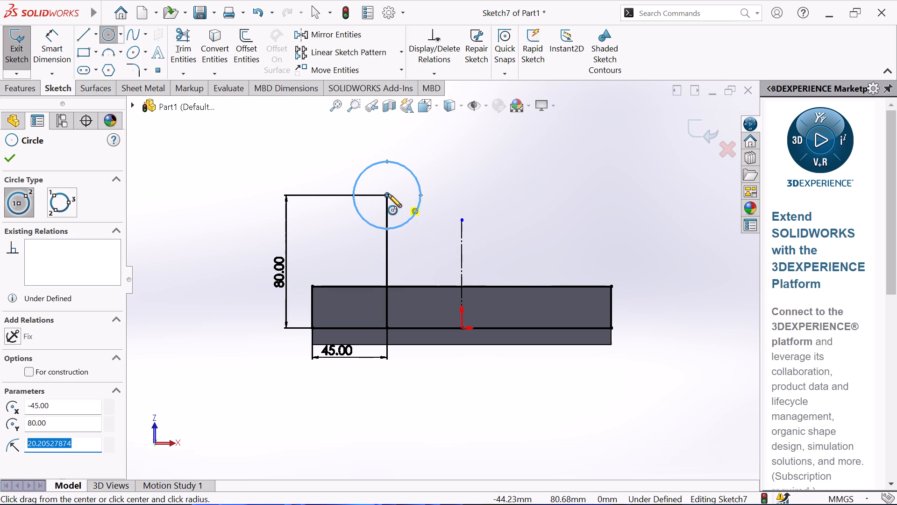
{"action": "left_click", "coordinate": [386, 194]}
{"action": "left_click", "coordinate": [424, 146]}
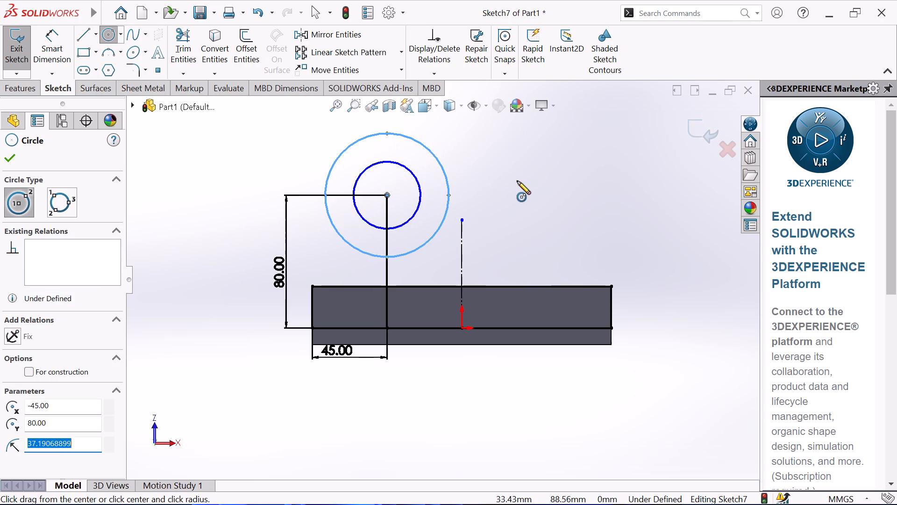
{"action": "right_click", "coordinate": [517, 181]}
{"action": "left_click", "coordinate": [535, 190]}
Dimension the inner circle's diameter as 30 mm.
{"action": "left_click", "coordinate": [65, 41]}
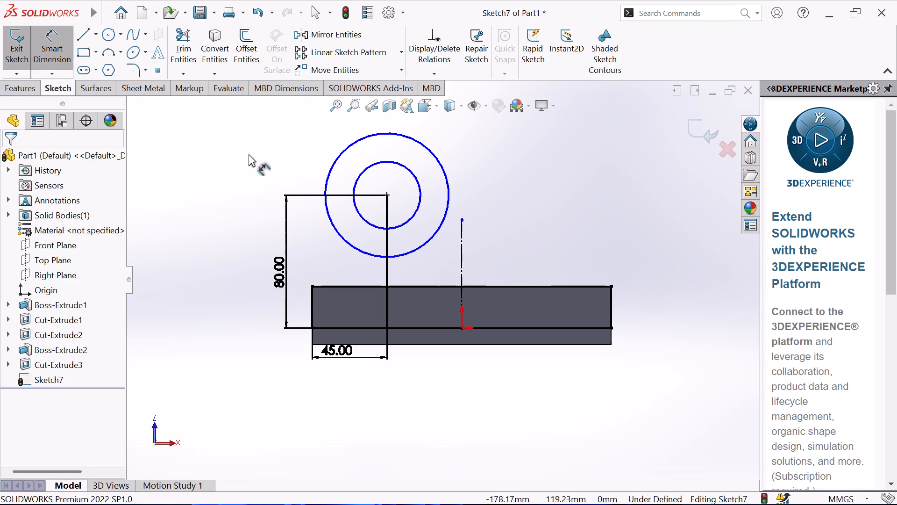
{"action": "left_click", "coordinate": [385, 163]}
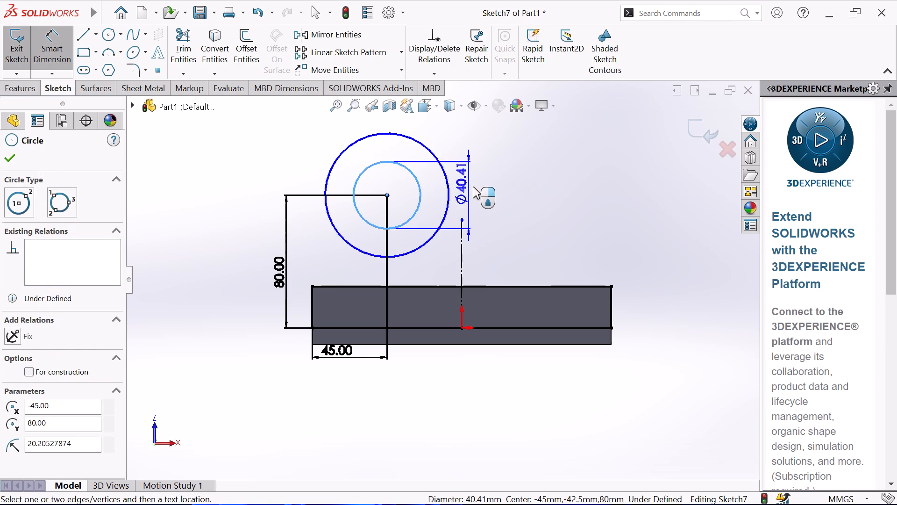
{"action": "left_click", "coordinate": [473, 187]}
{"action": "key", "text": "3"}
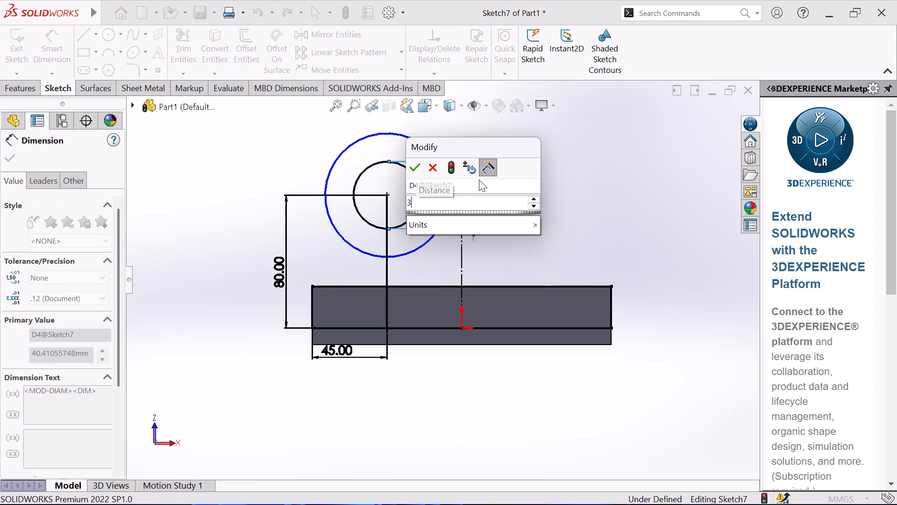
{"action": "key", "text": "0"}
{"action": "key", "text": "Return"}
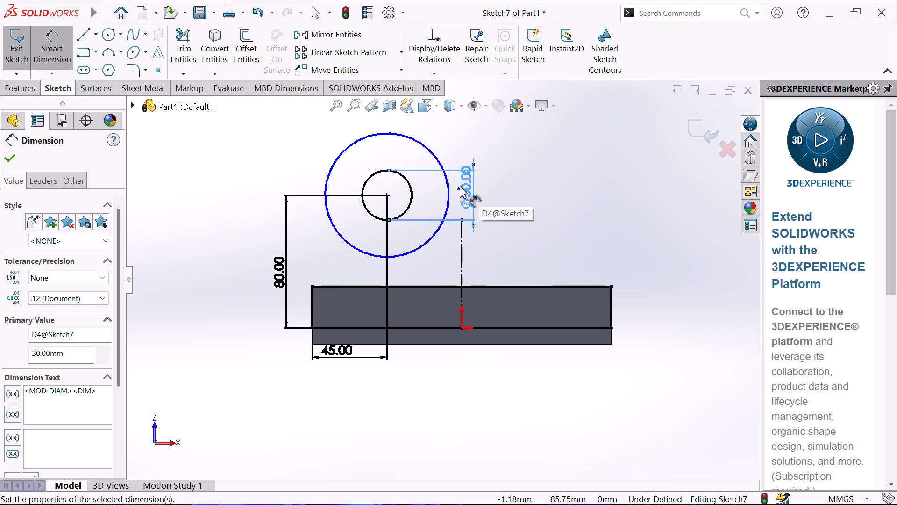
Dimension the outer circle's diameter as 90 mm.
{"action": "left_click_drag", "start_coordinate": [451, 201], "coordinate": [456, 200]}
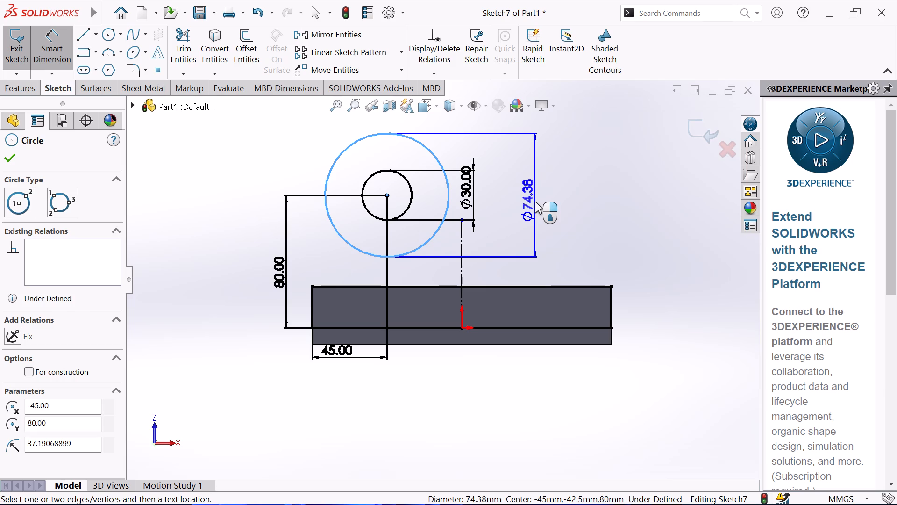
{"action": "left_click", "coordinate": [535, 202]}
{"action": "type", "text": "90"}
{"action": "key", "text": "Return"}
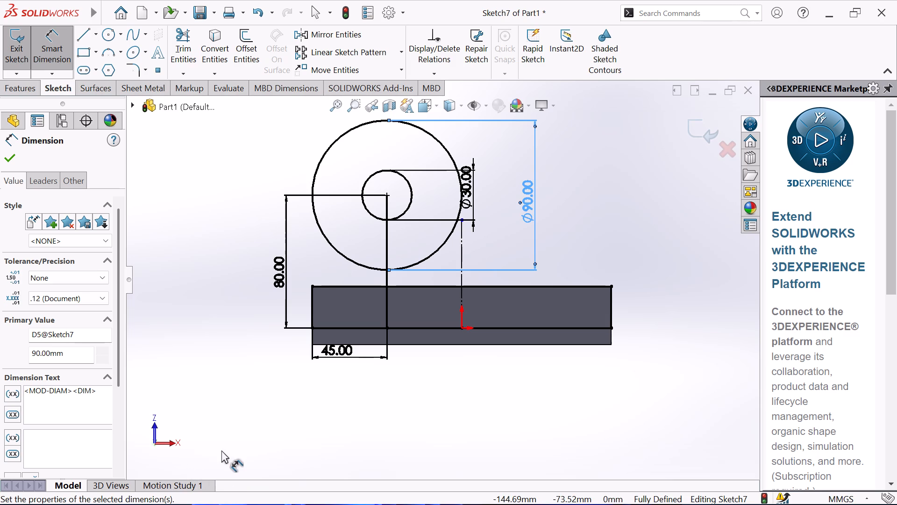
Set the outer circle's diameter to 50 mm.
{"action": "double_click", "coordinate": [539, 203]}
{"action": "type", "text": "50"}
{"action": "key", "text": "Return"}
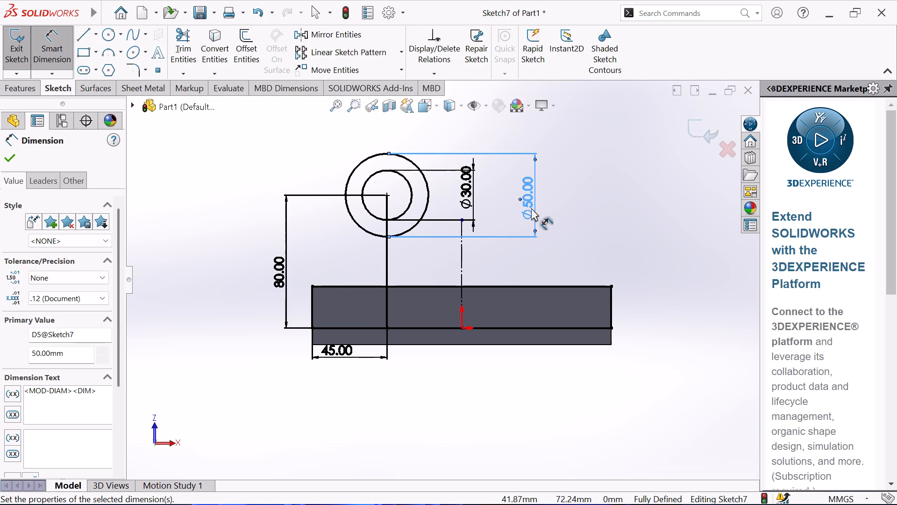
{"action": "right_click", "coordinate": [553, 259]}
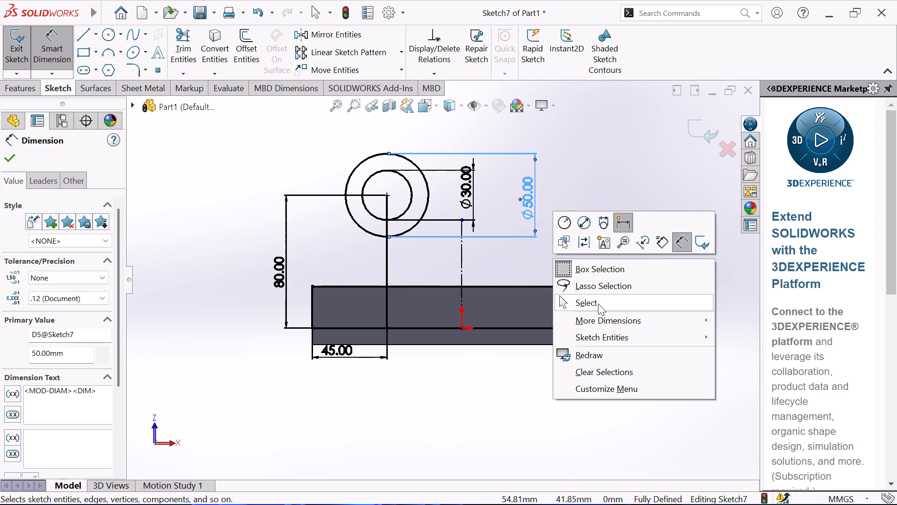
{"action": "left_click", "coordinate": [598, 304]}
Sketch a line about 67 mm long, tangent to the outer circle and ending at the block's front-face corner farthest from the hole.
{"action": "left_click", "coordinate": [77, 32]}
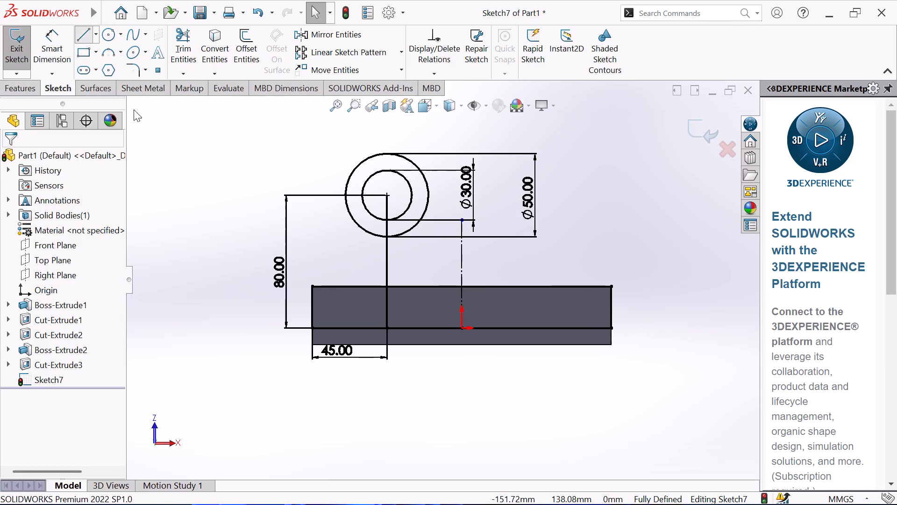
{"action": "left_click", "coordinate": [366, 162]}
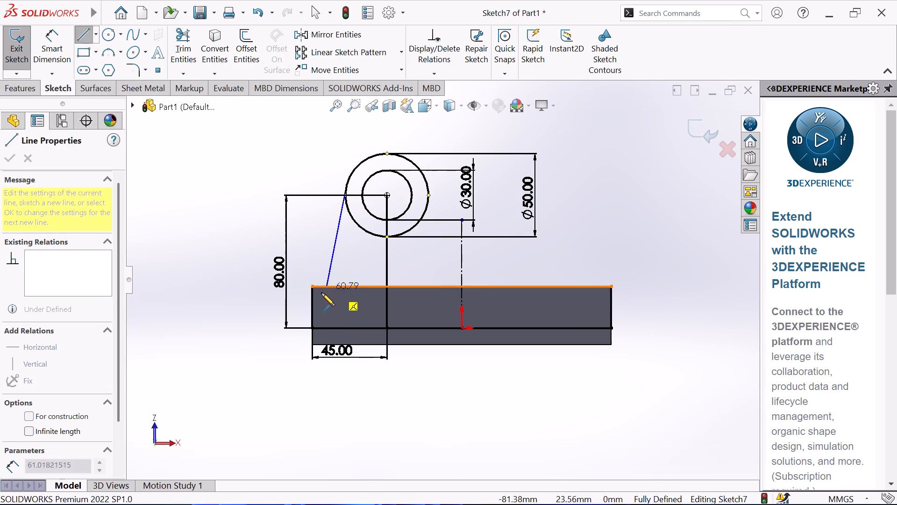
{"action": "left_click", "coordinate": [314, 287]}
{"action": "right_click", "coordinate": [228, 236]}
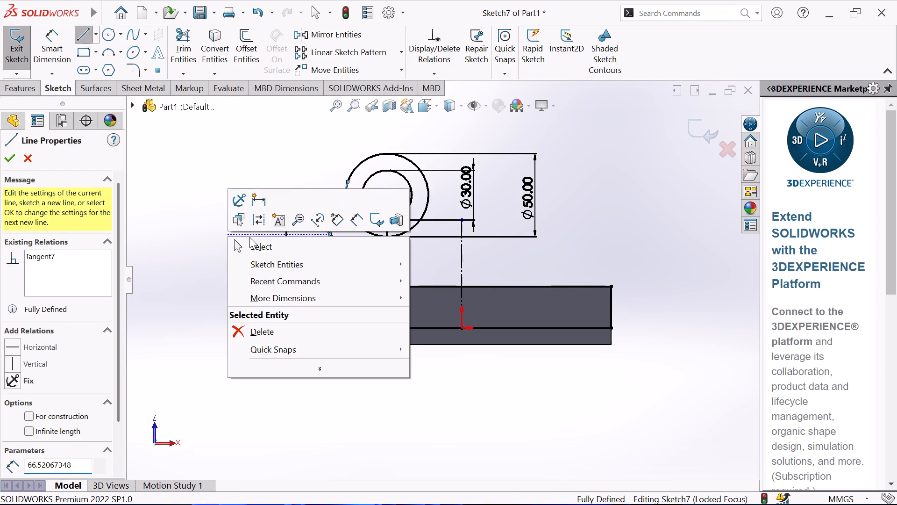
{"action": "left_click", "coordinate": [254, 249]}
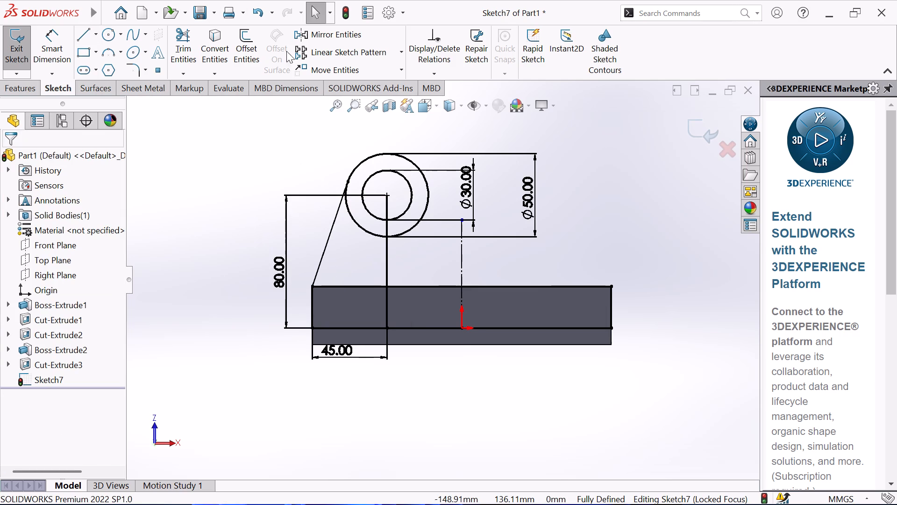
Mirror the slanted tangent line about the 80 mm vertical line.
{"action": "left_click", "coordinate": [309, 36]}
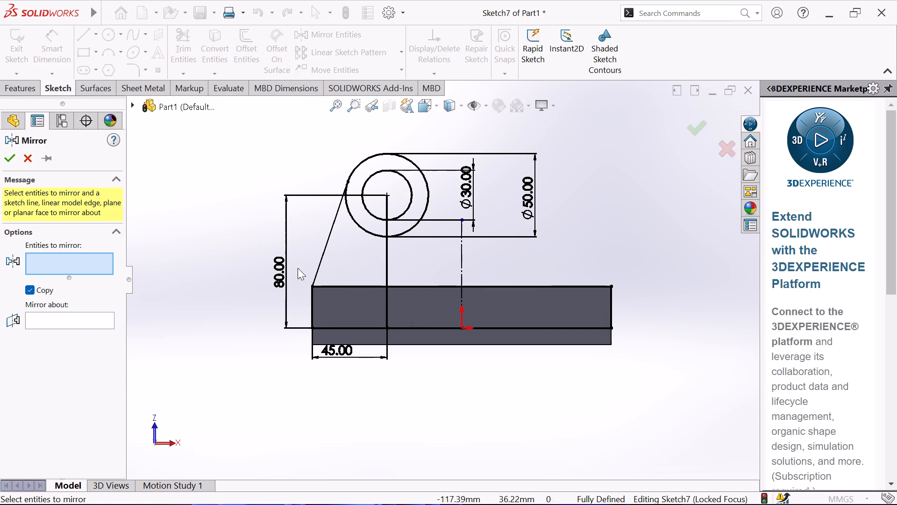
{"action": "left_click", "coordinate": [338, 217]}
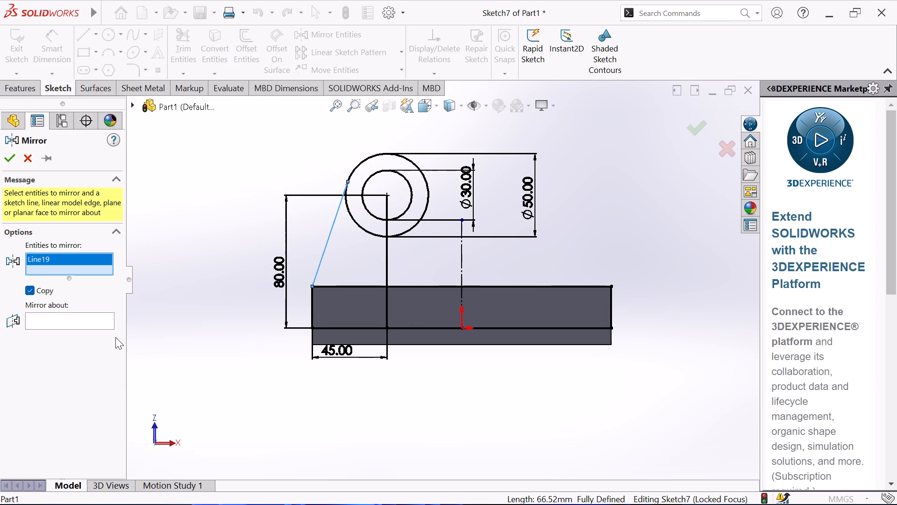
{"action": "left_click", "coordinate": [99, 323]}
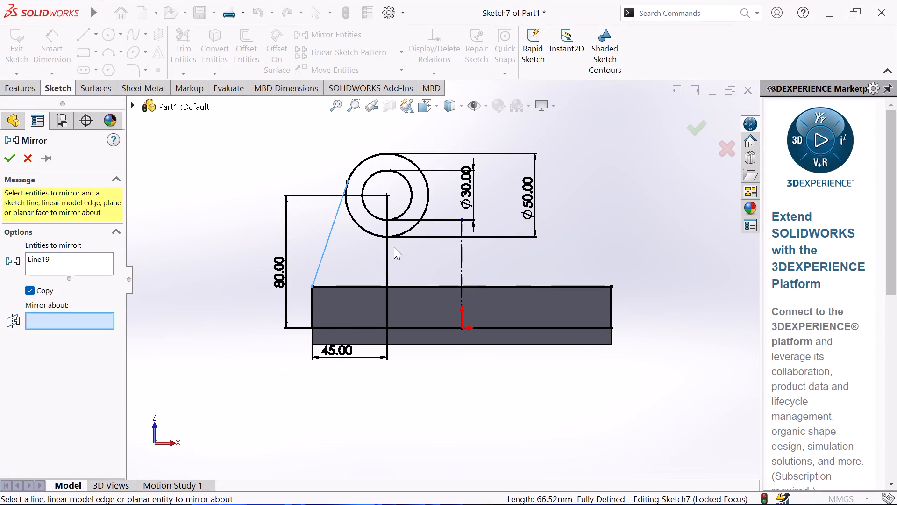
{"action": "left_click", "coordinate": [386, 259]}
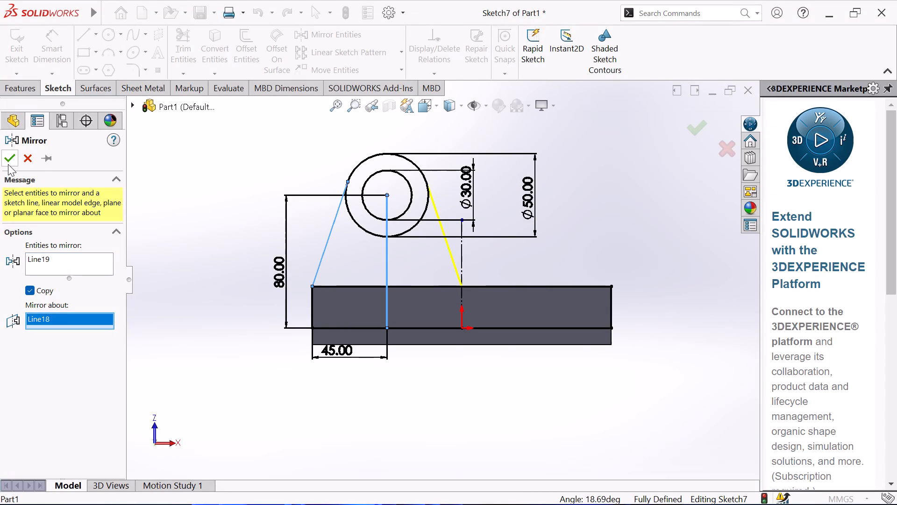
{"action": "left_click", "coordinate": [8, 164]}
{"action": "right_click", "coordinate": [164, 142]}
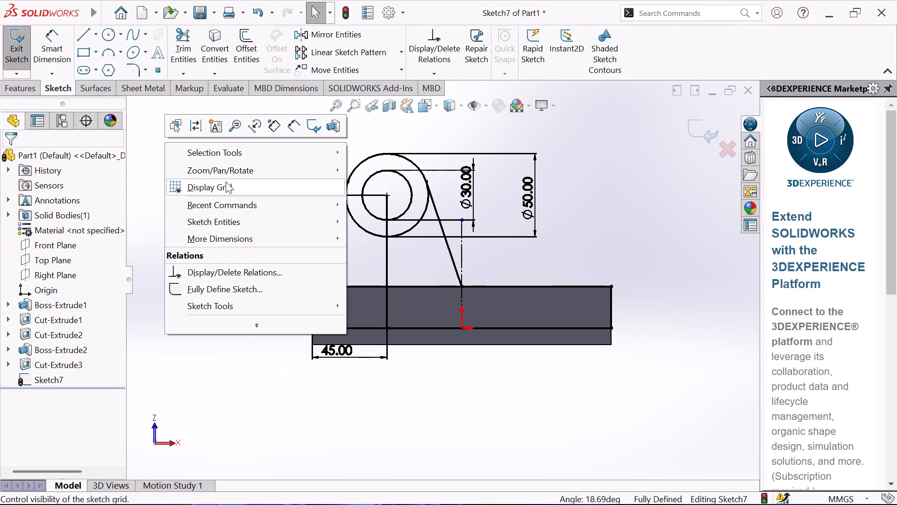
{"action": "left_click", "coordinate": [142, 214]}
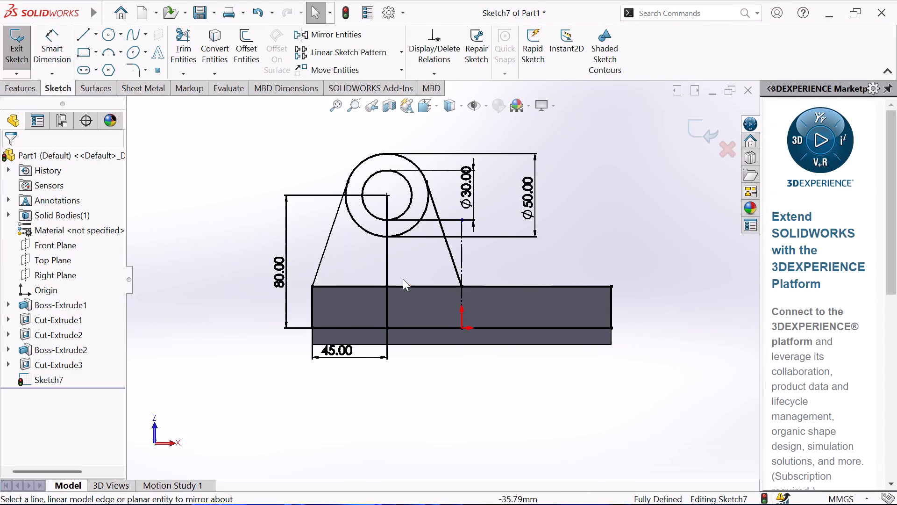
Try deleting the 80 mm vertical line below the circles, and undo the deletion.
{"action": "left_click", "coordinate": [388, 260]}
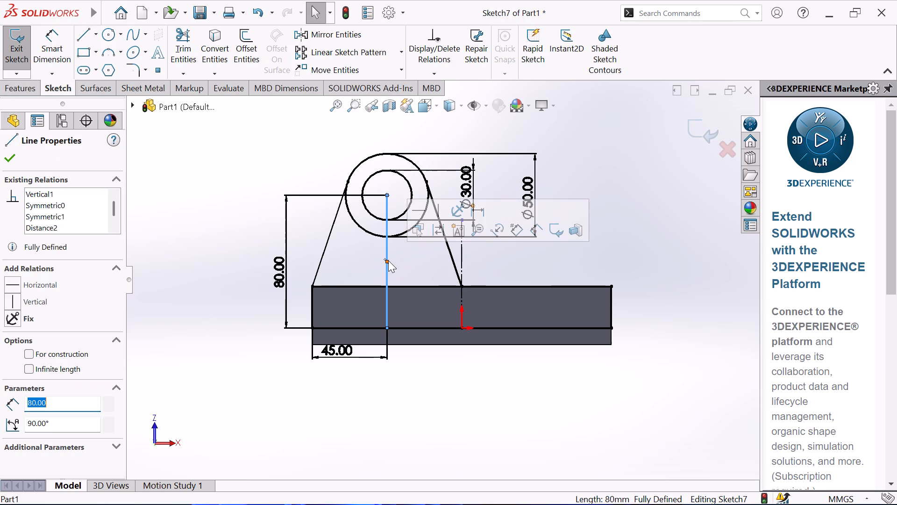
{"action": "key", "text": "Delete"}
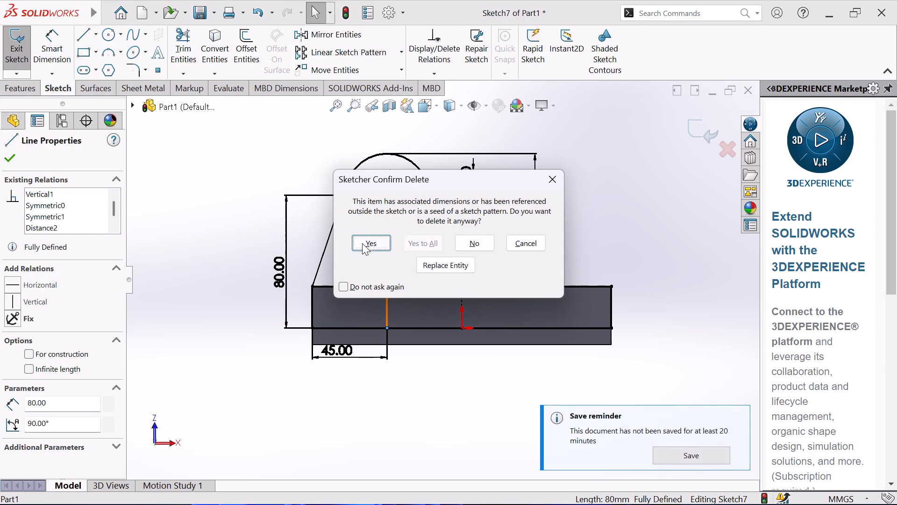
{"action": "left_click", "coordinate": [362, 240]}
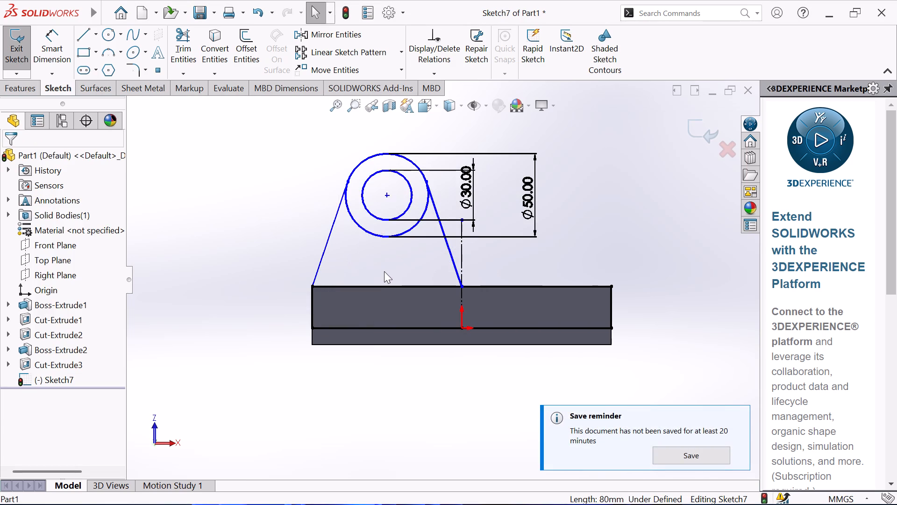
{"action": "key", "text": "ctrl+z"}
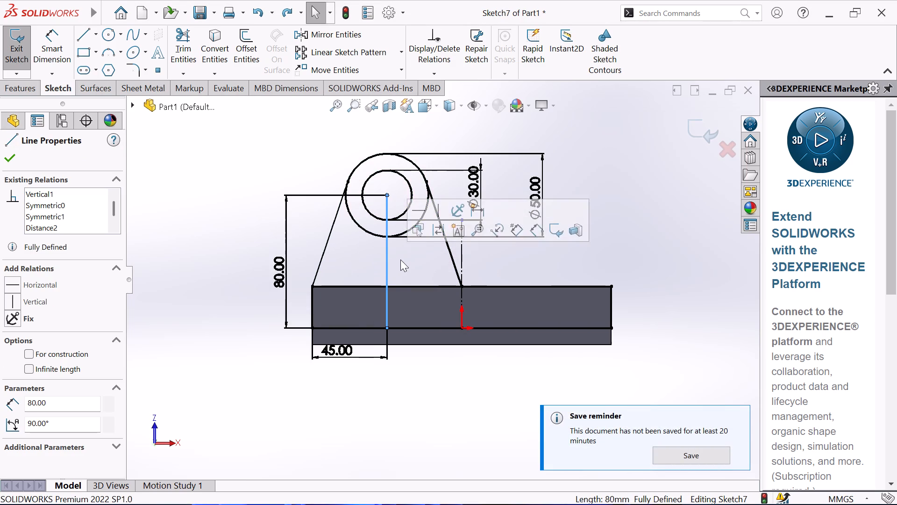
Make the 80 mm vertical line construction geometry.
{"action": "left_click", "coordinate": [27, 354]}
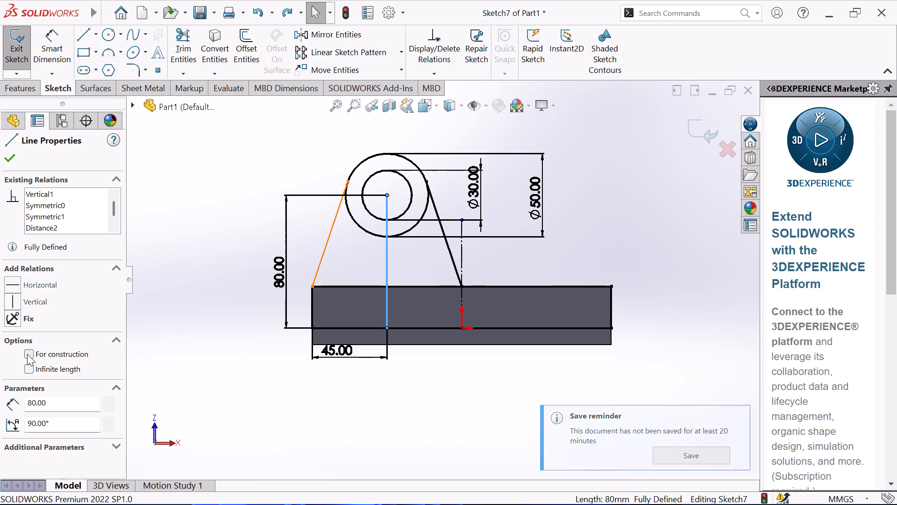
{"action": "left_click", "coordinate": [9, 161]}
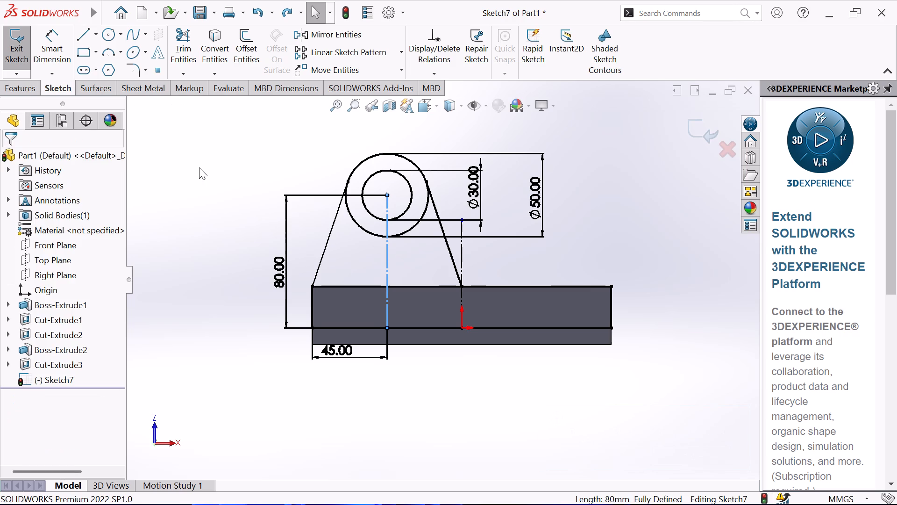
{"action": "left_click", "coordinate": [199, 167]}
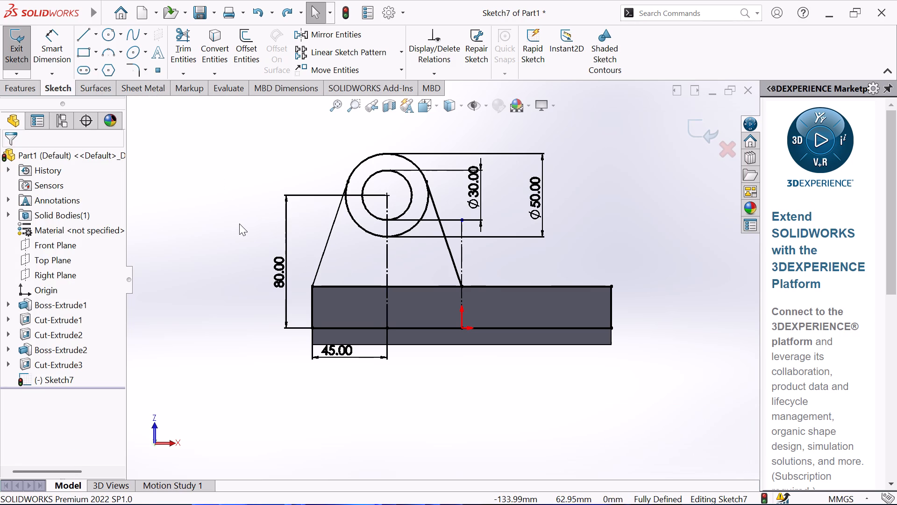
Trim away the lower arc of the 50 mm circle between the two tangent lines.
{"action": "left_click", "coordinate": [175, 45]}
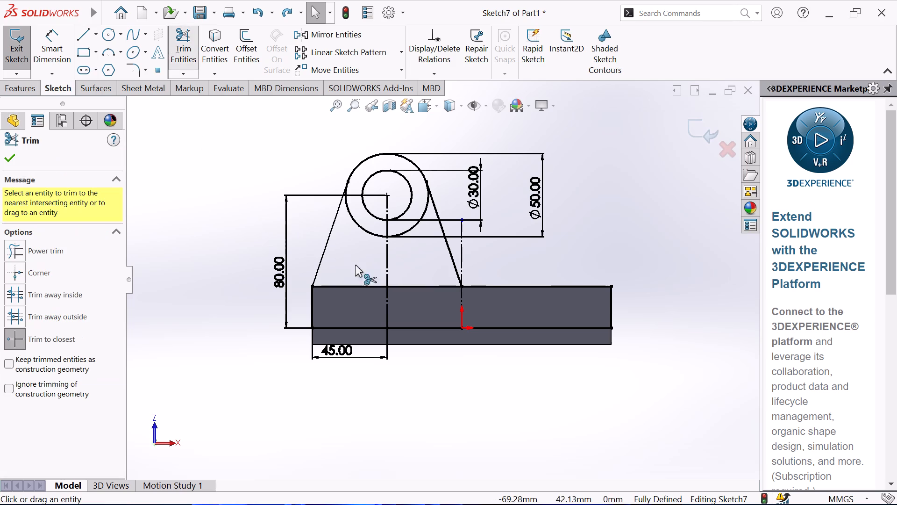
{"action": "left_click", "coordinate": [358, 224]}
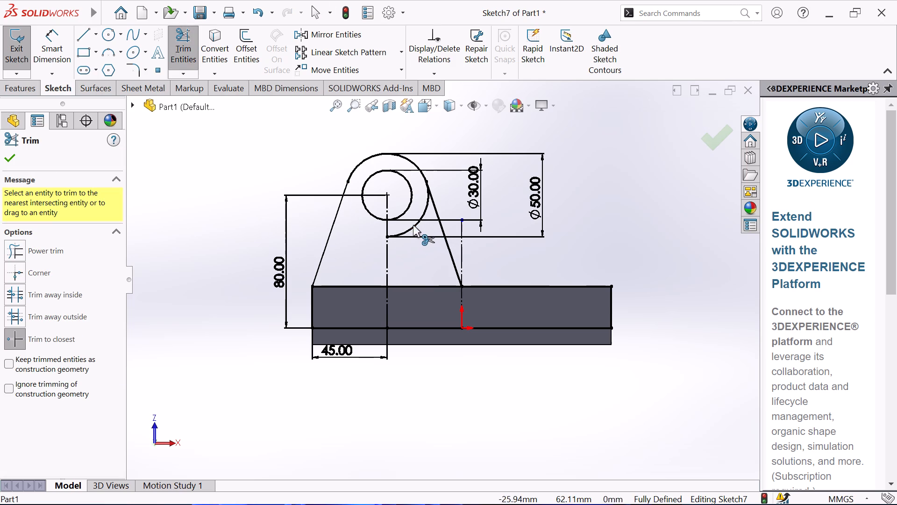
{"action": "left_click", "coordinate": [411, 225]}
{"action": "left_click", "coordinate": [414, 224]}
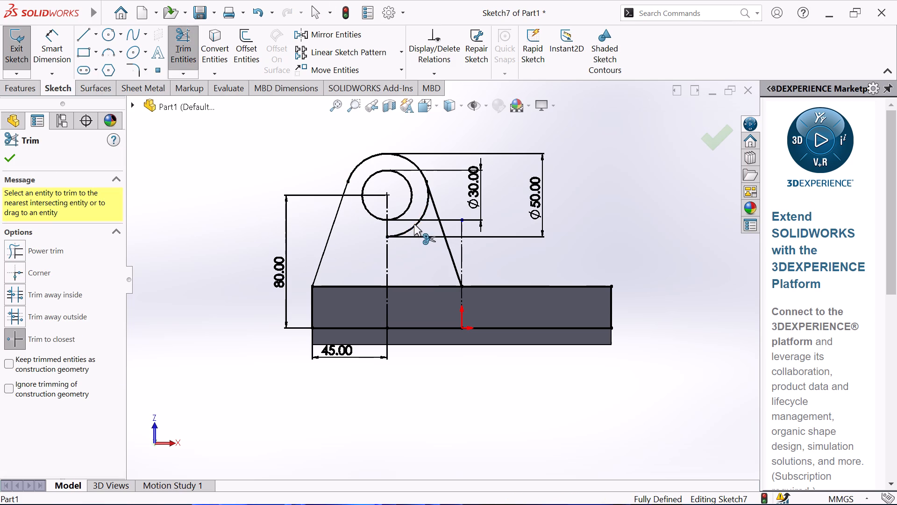
Trim away the block outline's sides, bottom edge and top edge beyond the lug, leaving only the base line between the slanted lines.
{"action": "left_click", "coordinate": [530, 286]}
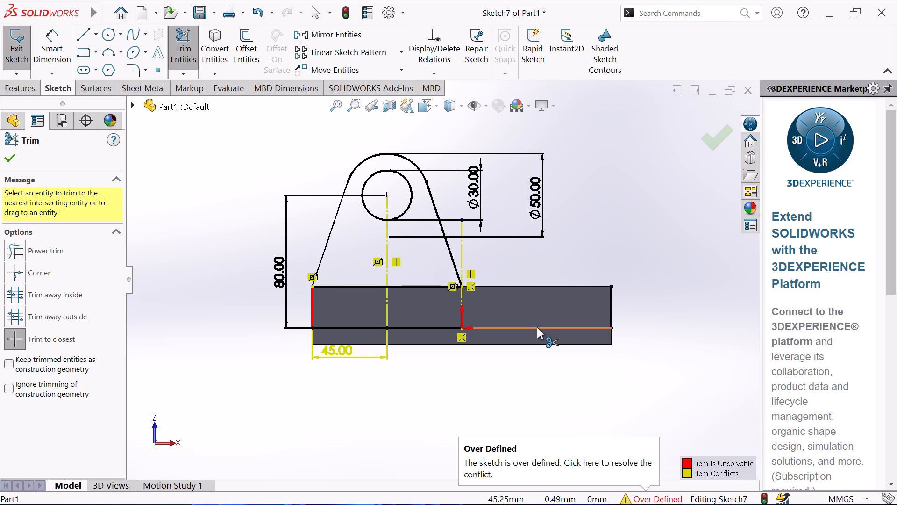
{"action": "left_click", "coordinate": [537, 327]}
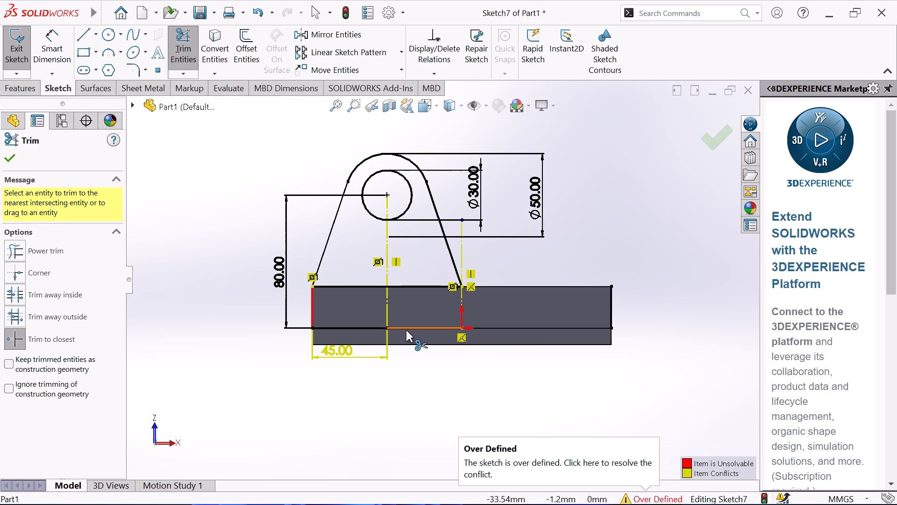
{"action": "left_click", "coordinate": [406, 328]}
{"action": "left_click", "coordinate": [362, 330]}
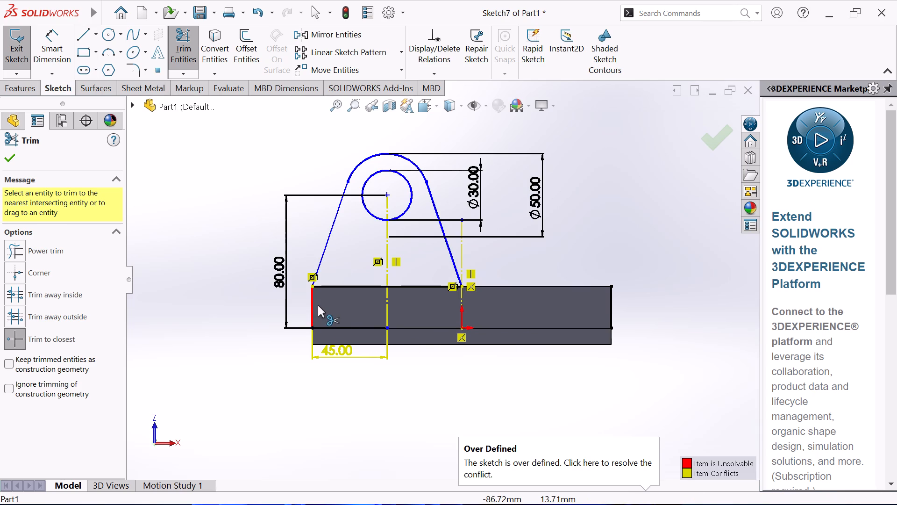
{"action": "left_click", "coordinate": [313, 307]}
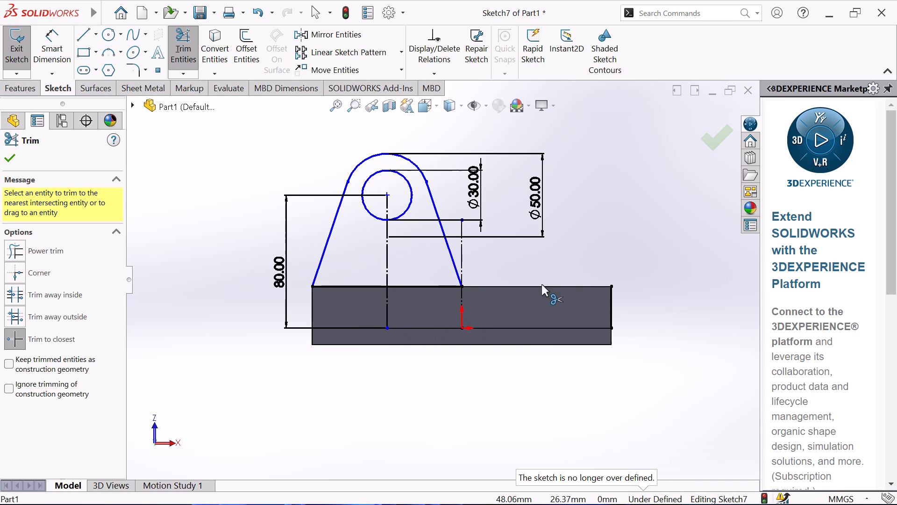
{"action": "left_click", "coordinate": [611, 308]}
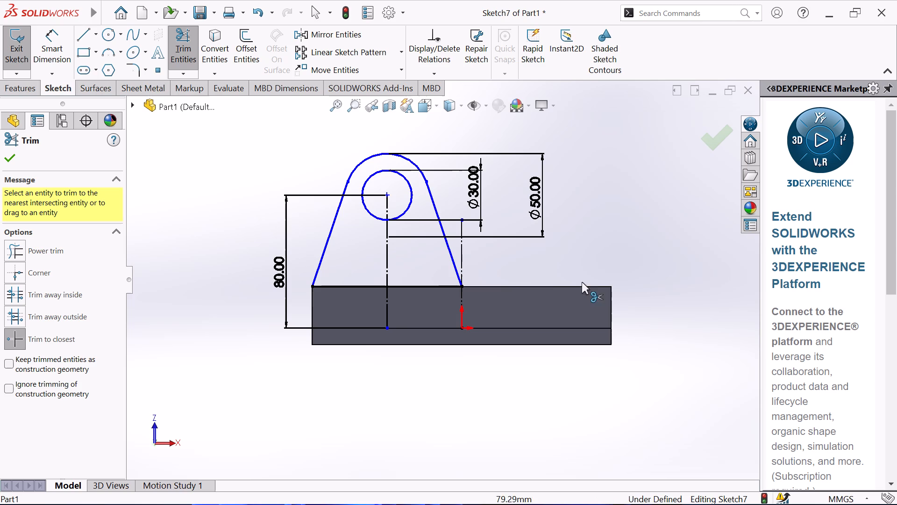
{"action": "left_click", "coordinate": [360, 329]}
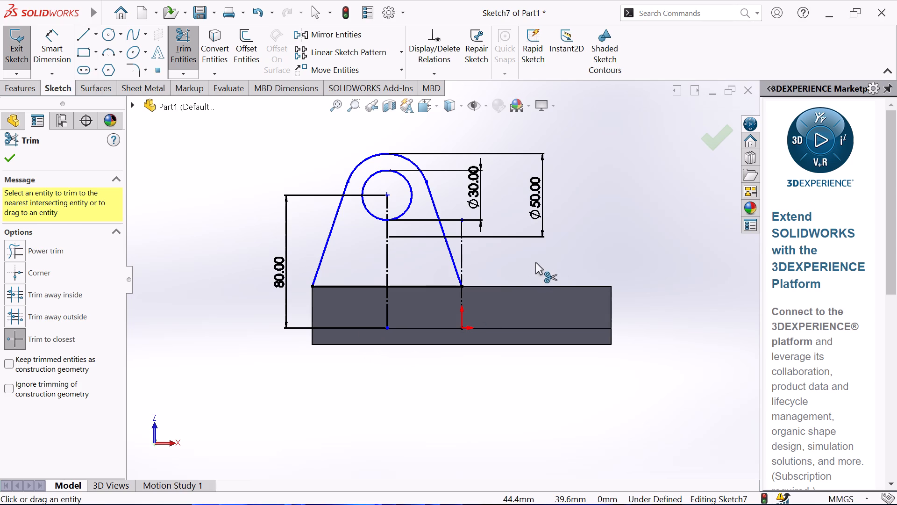
{"action": "right_click", "coordinate": [535, 262]}
{"action": "left_click", "coordinate": [564, 304]}
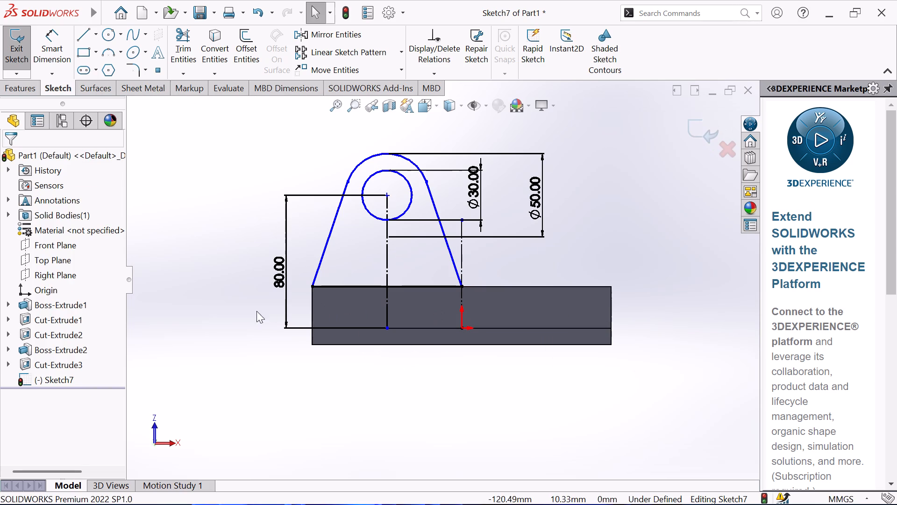
Extrude the lug profile as a 15 mm blind boss in the reversed direction, over the block.
{"action": "middle_click_drag", "start_coordinate": [206, 312], "coordinate": [210, 338]}
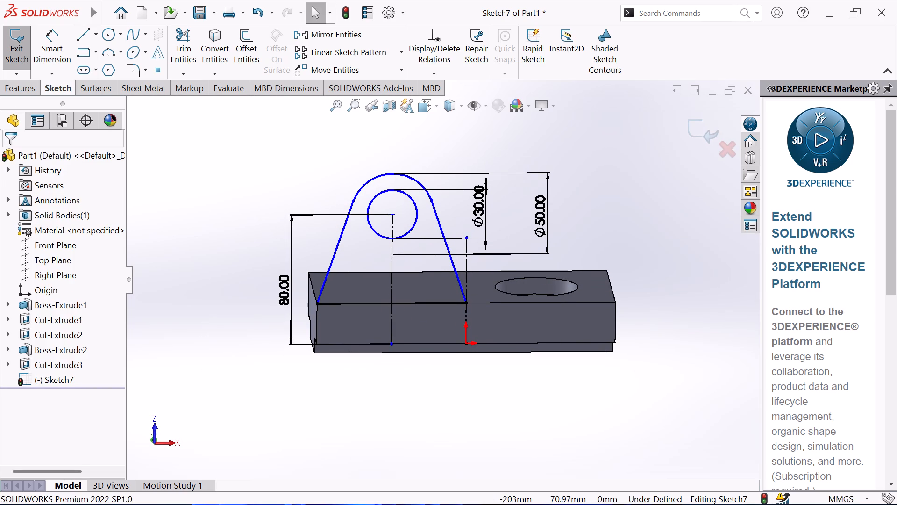
{"action": "left_click", "coordinate": [18, 83]}
{"action": "left_click", "coordinate": [24, 63]}
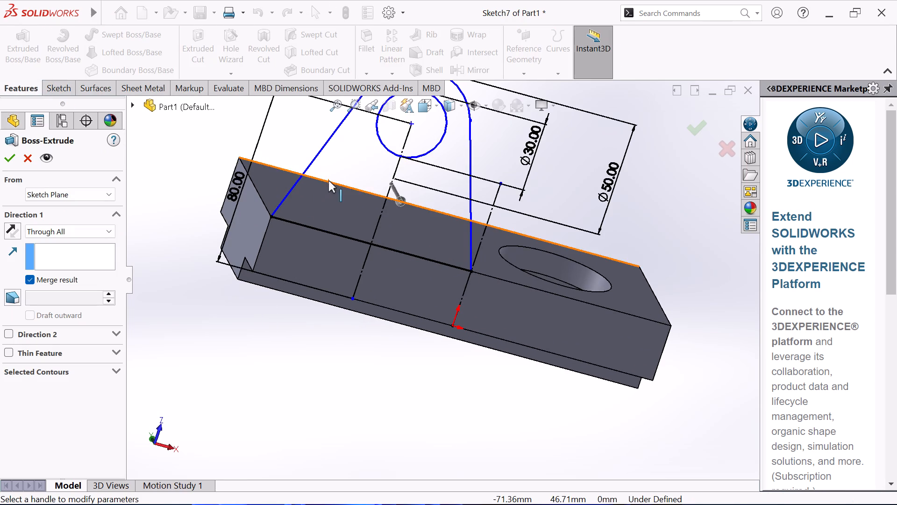
{"action": "left_click", "coordinate": [328, 180]}
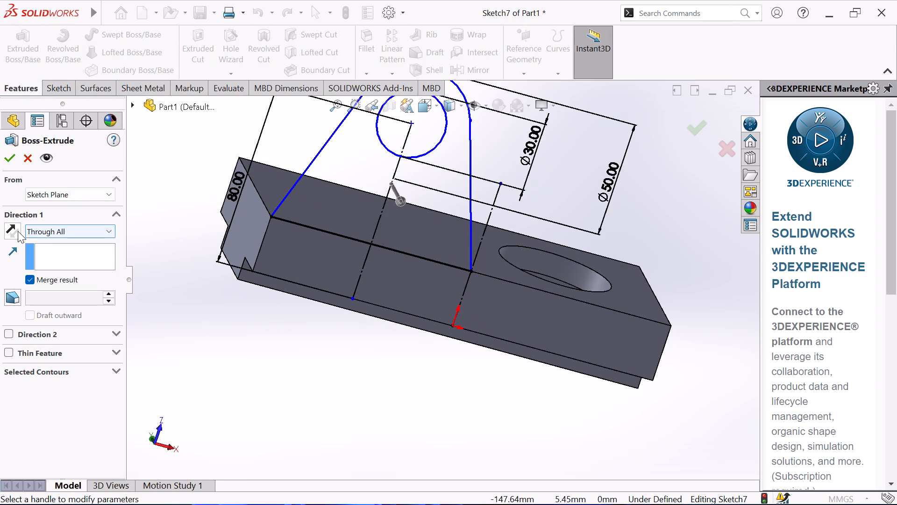
{"action": "left_click", "coordinate": [16, 230]}
{"action": "left_click", "coordinate": [55, 235]}
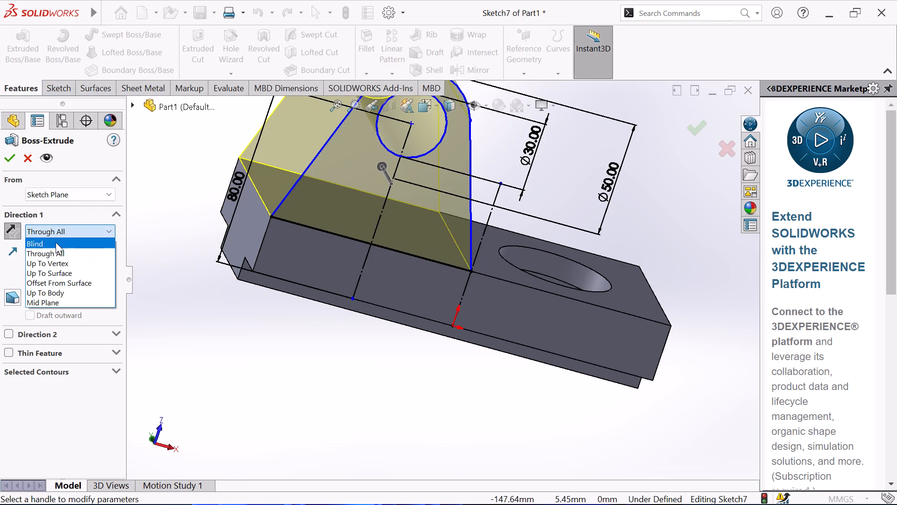
{"action": "left_click", "coordinate": [56, 248]}
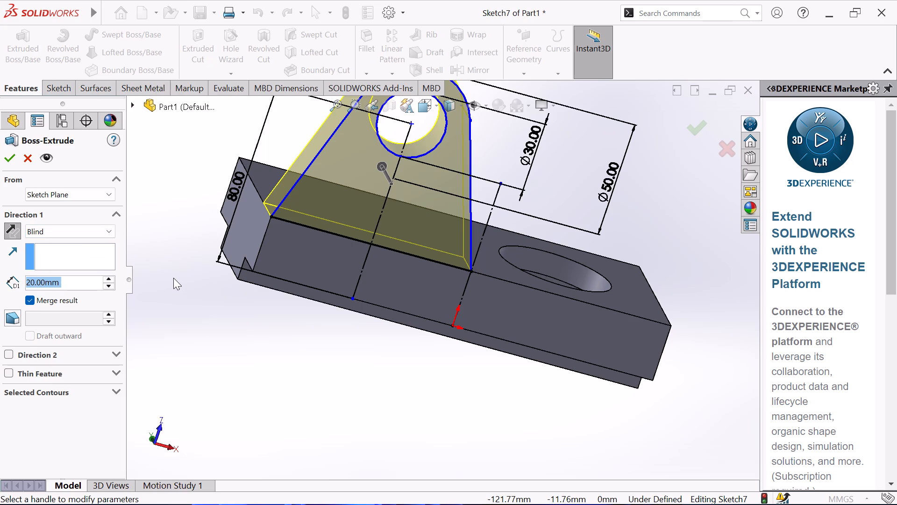
{"action": "type", "text": "15"}
{"action": "left_click", "coordinate": [246, 337]}
{"action": "scroll", "coordinate": [244, 336], "scroll_direction": "up", "scroll_amount": 1}
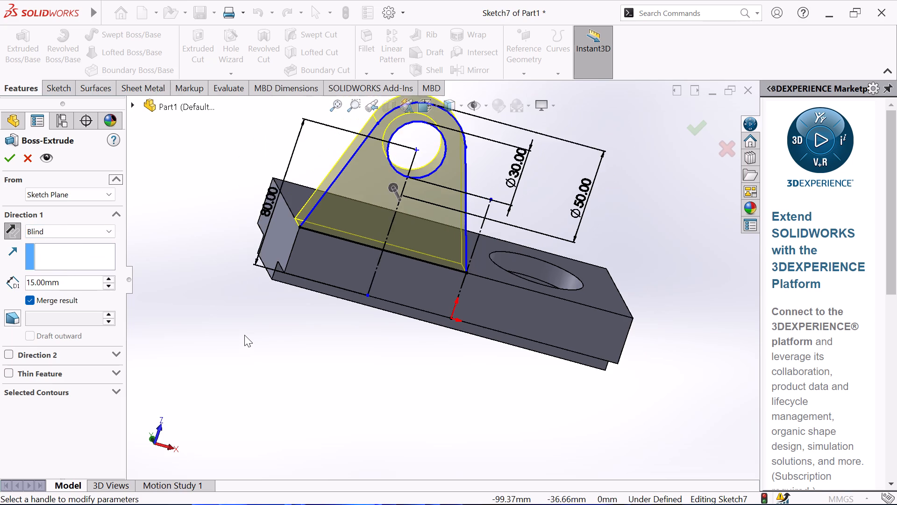
{"action": "middle_click_drag", "start_coordinate": [244, 335], "coordinate": [263, 391]}
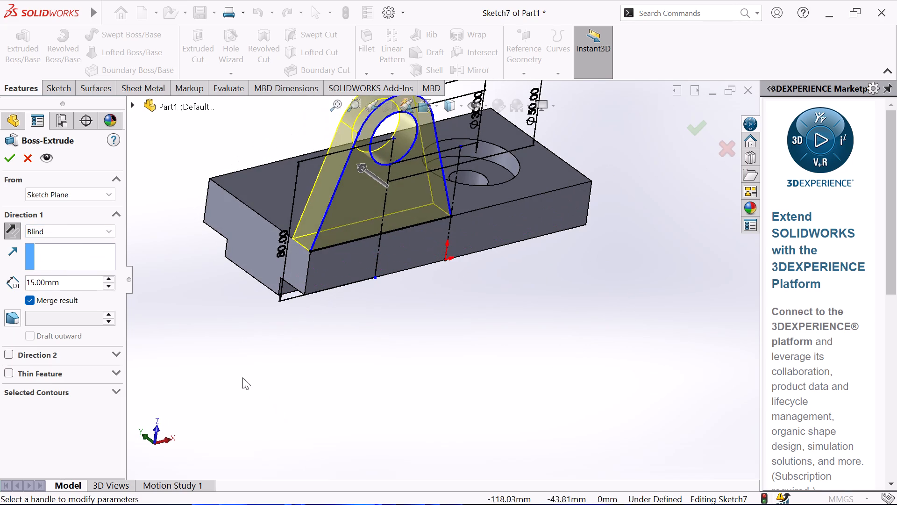
{"action": "left_click", "coordinate": [12, 164]}
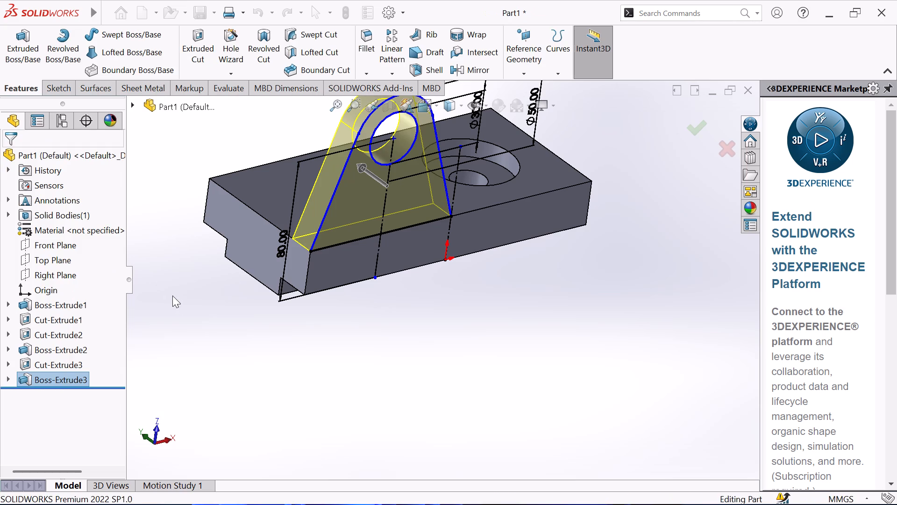
{"action": "left_click", "coordinate": [182, 303]}
Start a sketch on the block's long side face opposite the lug and convert that face's outline into sketch entities.
{"action": "scroll", "coordinate": [182, 303], "scroll_direction": "up", "scroll_amount": 2}
{"action": "middle_click_drag", "start_coordinate": [182, 303], "coordinate": [194, 305]}
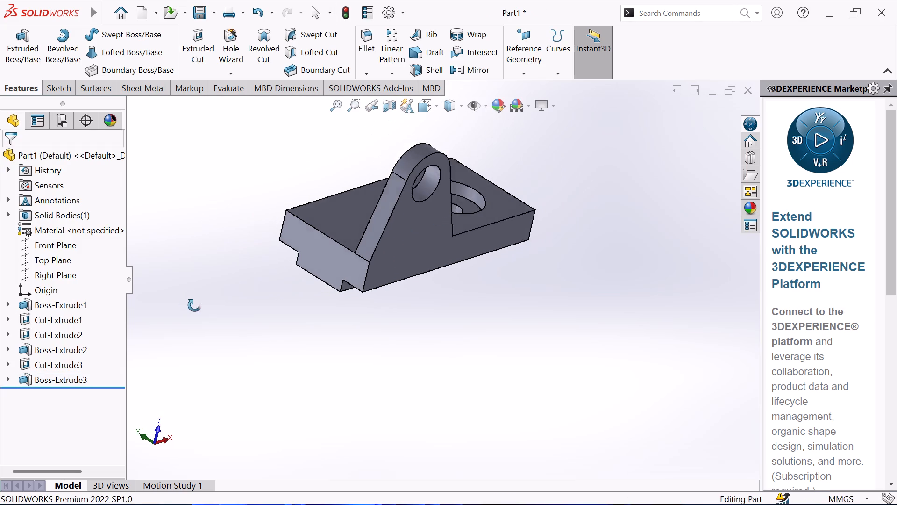
{"action": "middle_click_drag", "start_coordinate": [194, 305], "coordinate": [229, 410]}
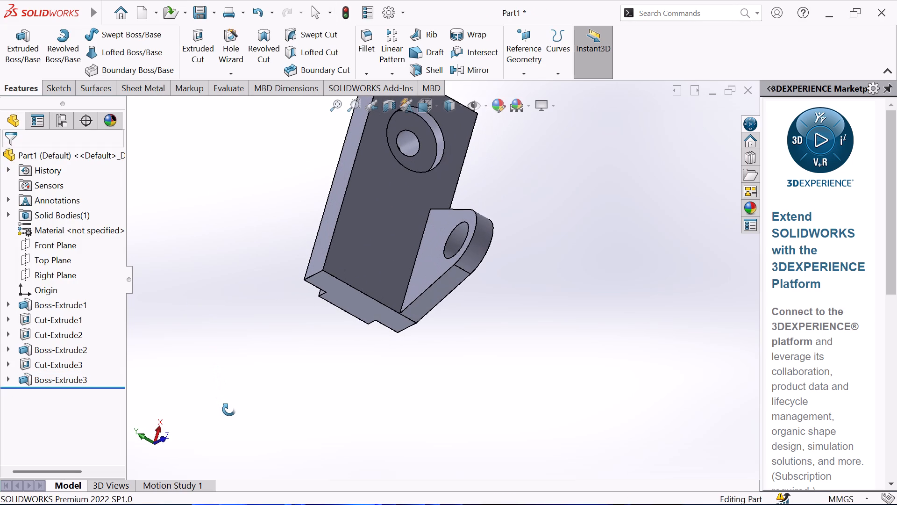
{"action": "middle_click_drag", "start_coordinate": [229, 410], "coordinate": [217, 407]}
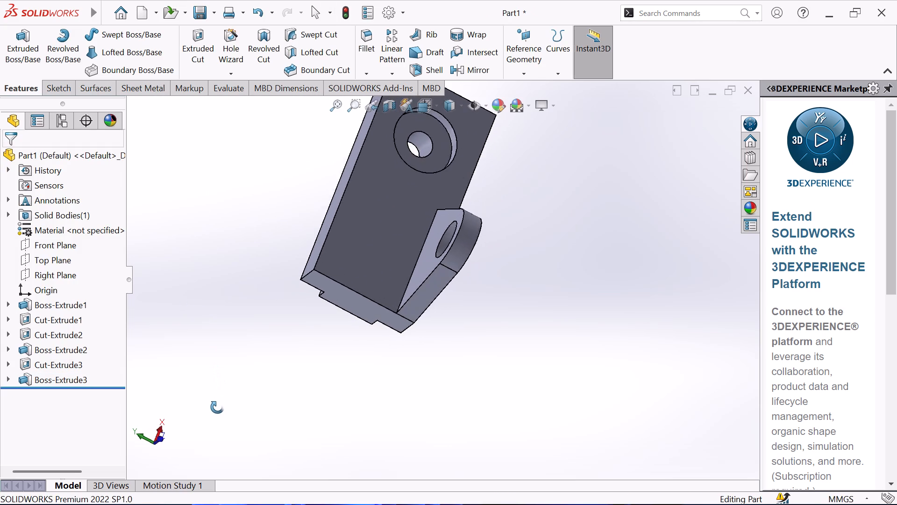
{"action": "middle_click_drag", "start_coordinate": [217, 407], "coordinate": [195, 404]}
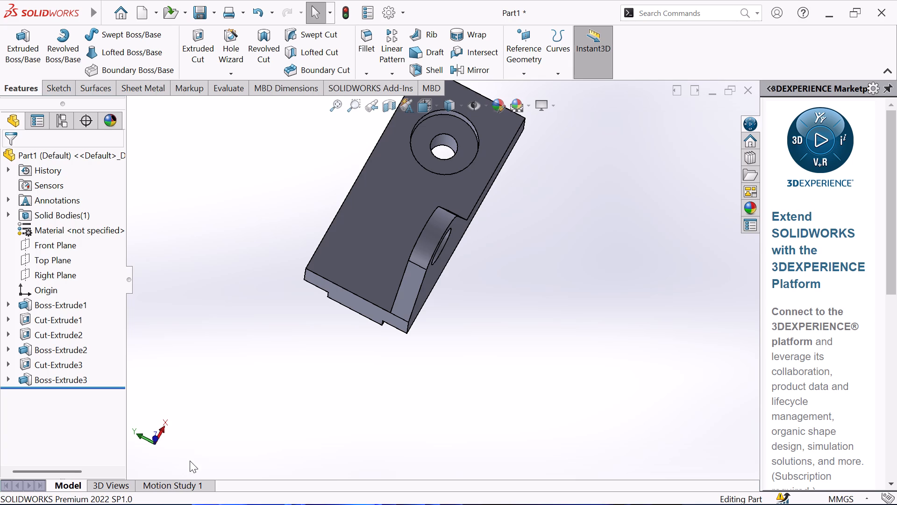
{"action": "middle_click_drag", "start_coordinate": [311, 455], "coordinate": [402, 442]}
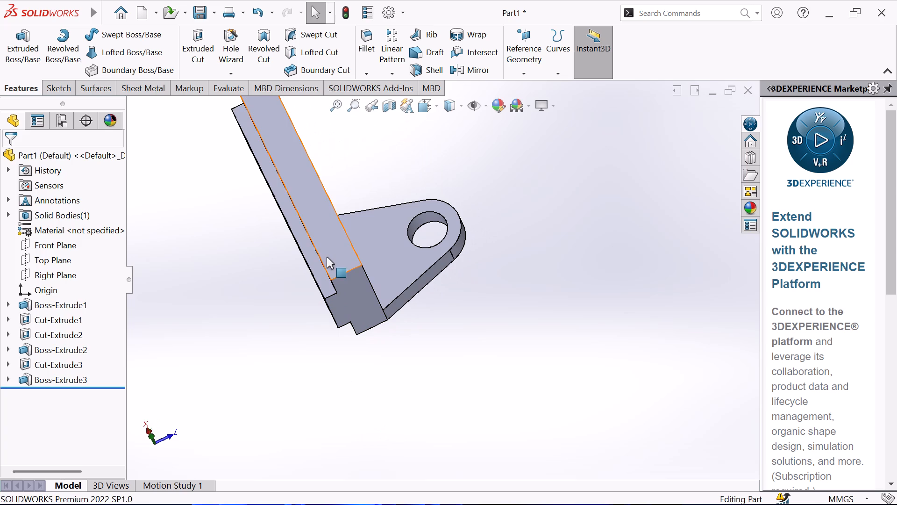
{"action": "left_click", "coordinate": [327, 251]}
{"action": "left_click", "coordinate": [378, 219]}
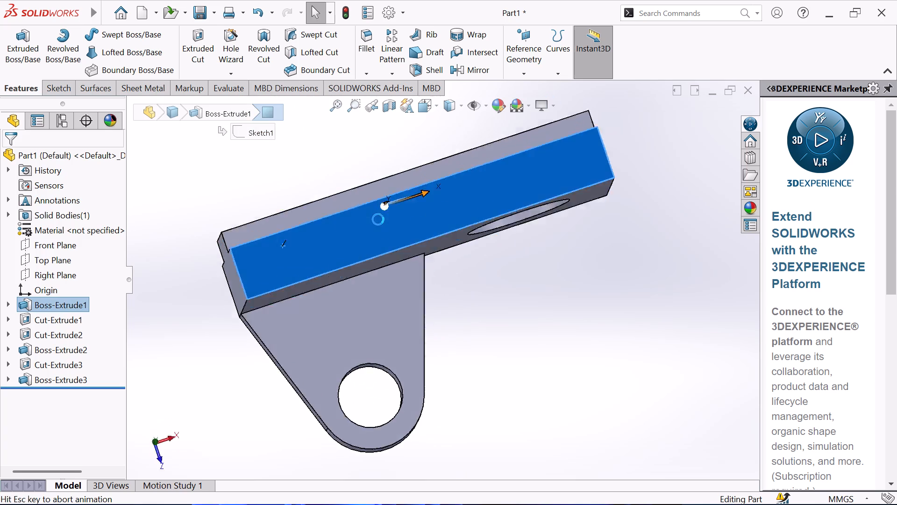
{"action": "left_click", "coordinate": [325, 151]}
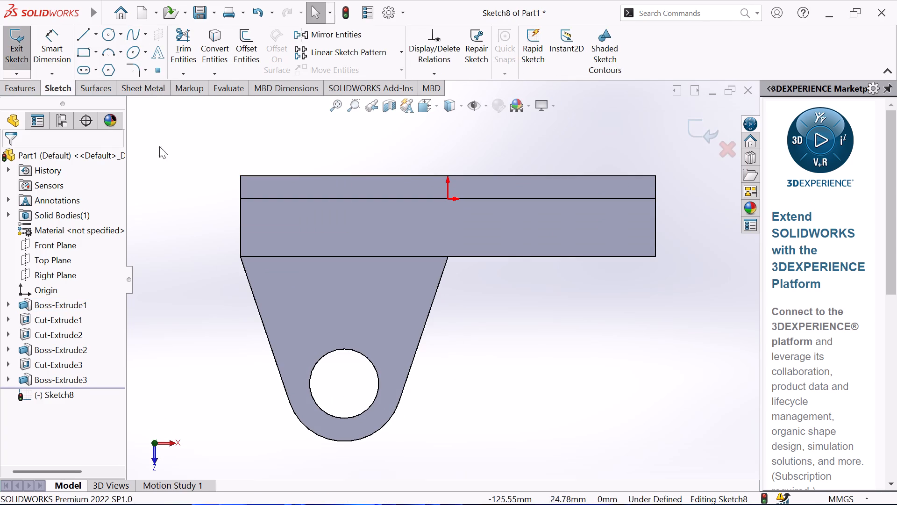
{"action": "left_click", "coordinate": [330, 244]}
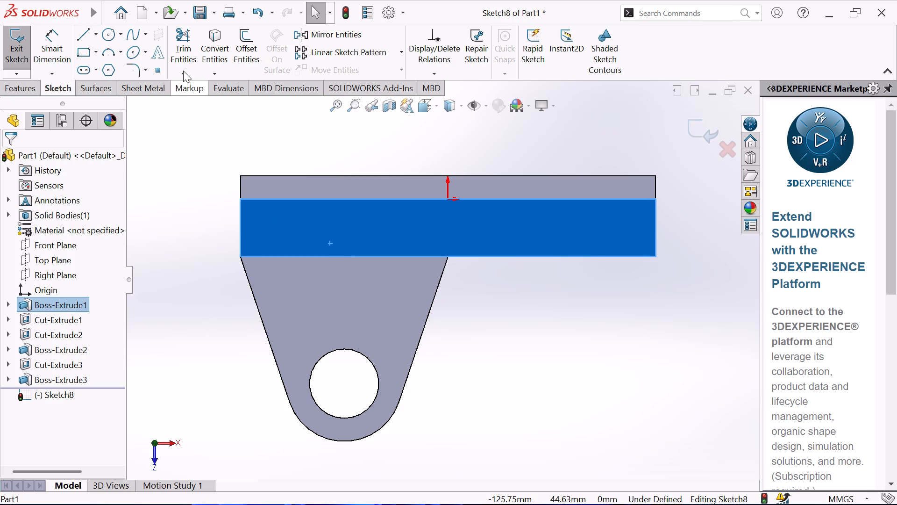
{"action": "left_click", "coordinate": [206, 57]}
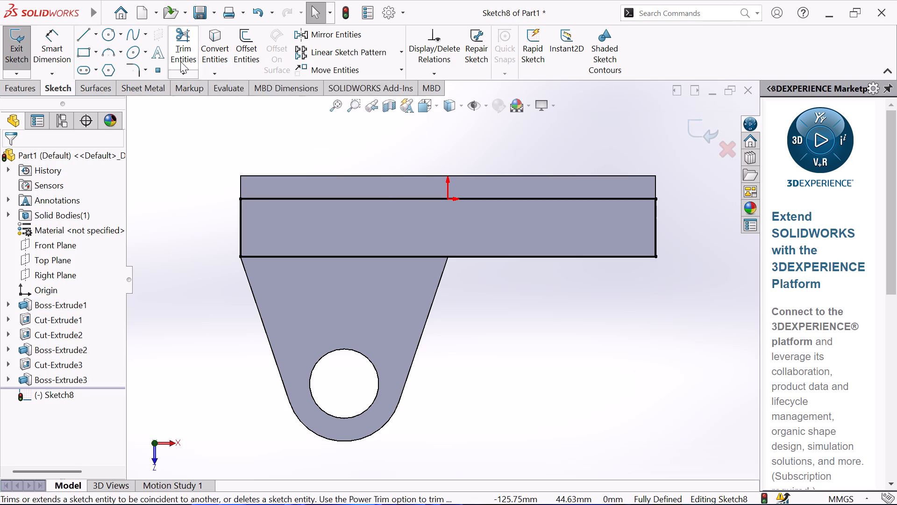
Sketch a vertical line about 74 mm long from inside the converted block outline to inside the lug's bore.
{"action": "left_click", "coordinate": [86, 36]}
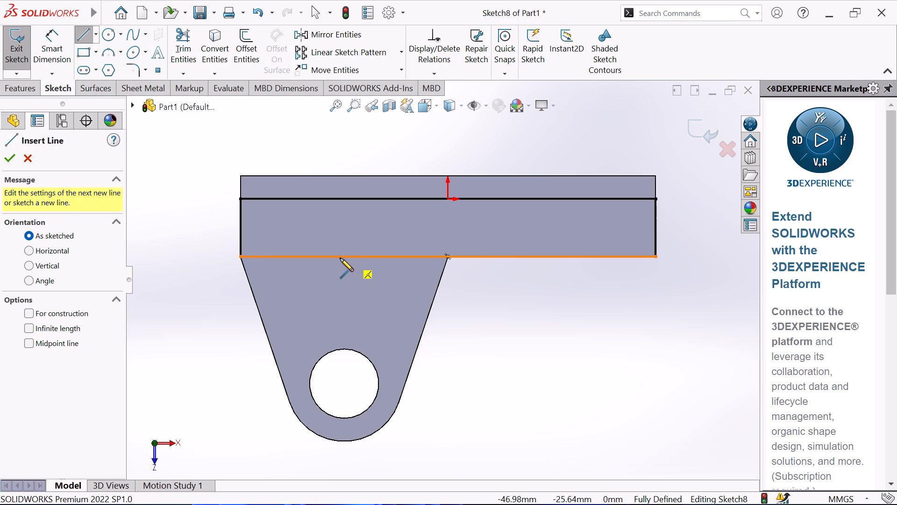
{"action": "left_click", "coordinate": [346, 224]}
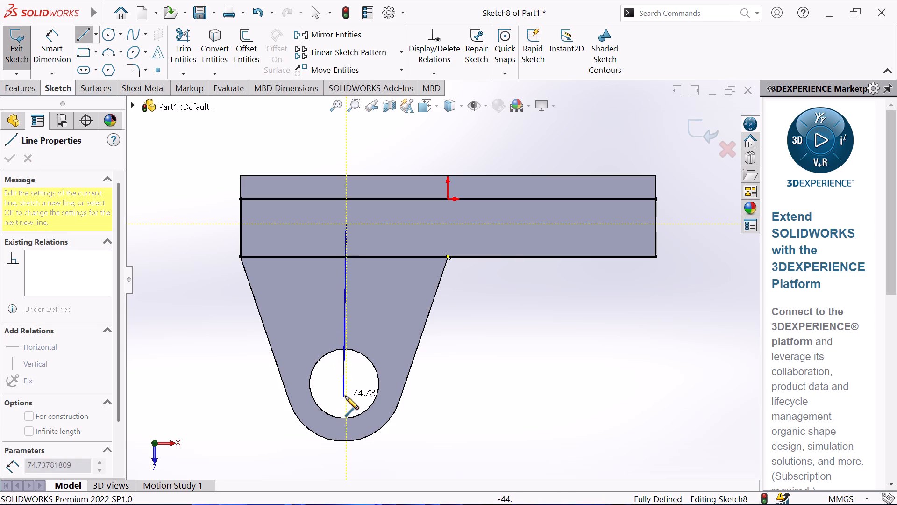
{"action": "left_click", "coordinate": [346, 395]}
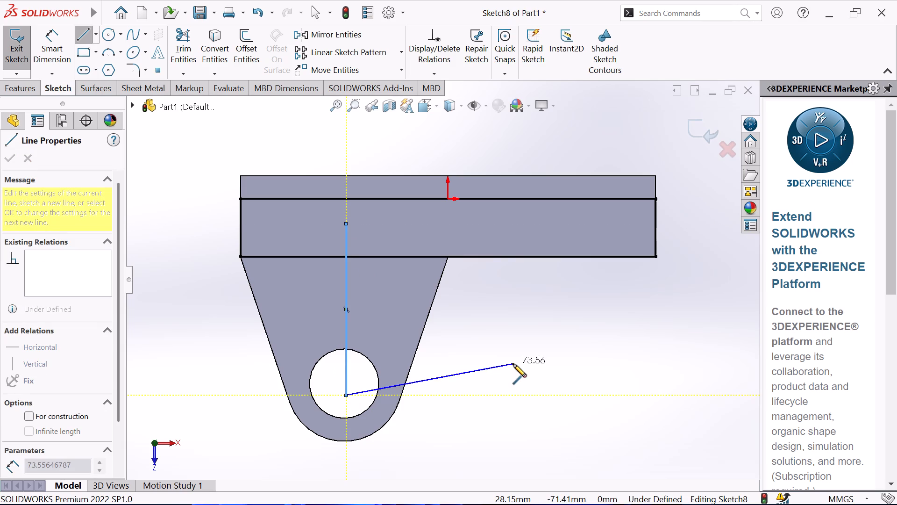
{"action": "right_click", "coordinate": [513, 364]}
{"action": "left_click", "coordinate": [539, 341]}
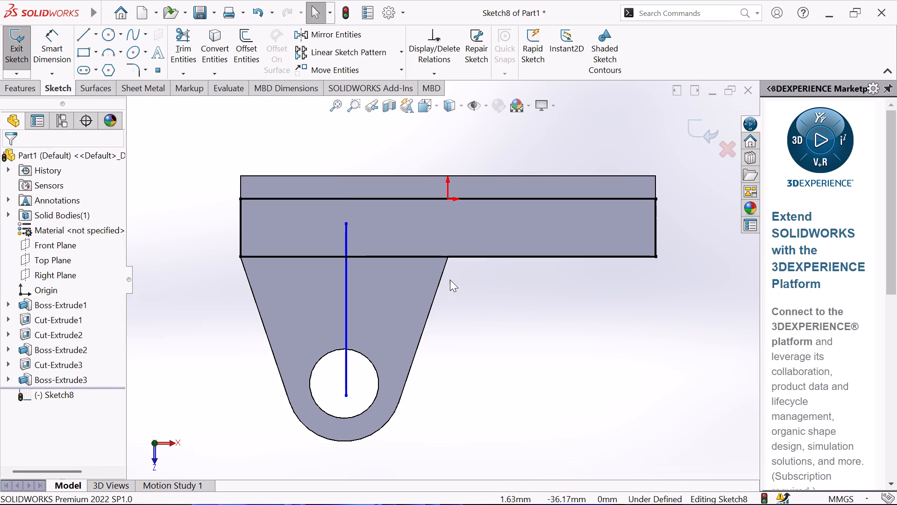
Dimension the vertical line 45 mm from the block outline's short edge on the lug side.
{"action": "left_click", "coordinate": [64, 45]}
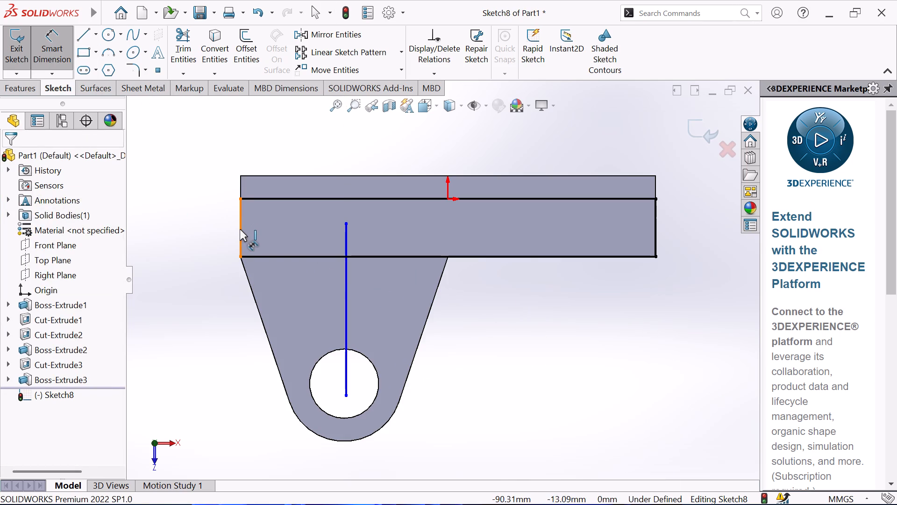
{"action": "left_click", "coordinate": [240, 229]}
{"action": "left_click", "coordinate": [344, 230]}
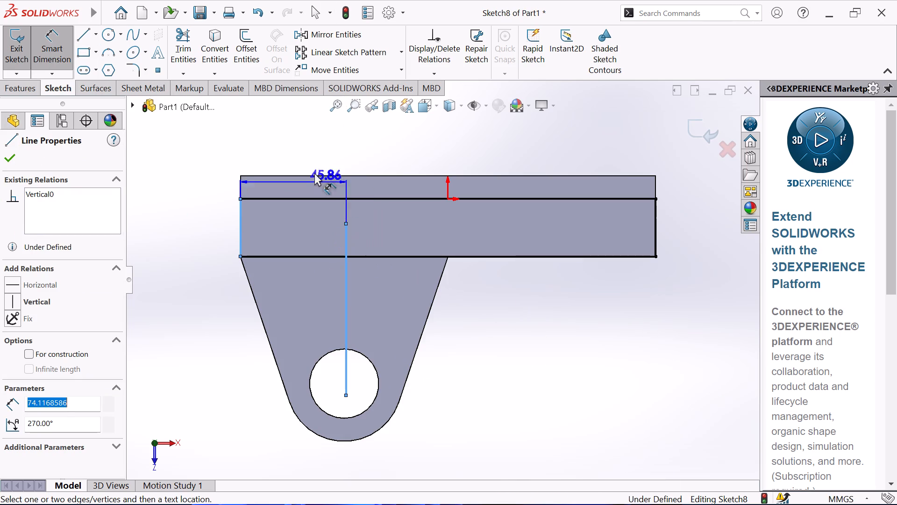
{"action": "left_click", "coordinate": [296, 185]}
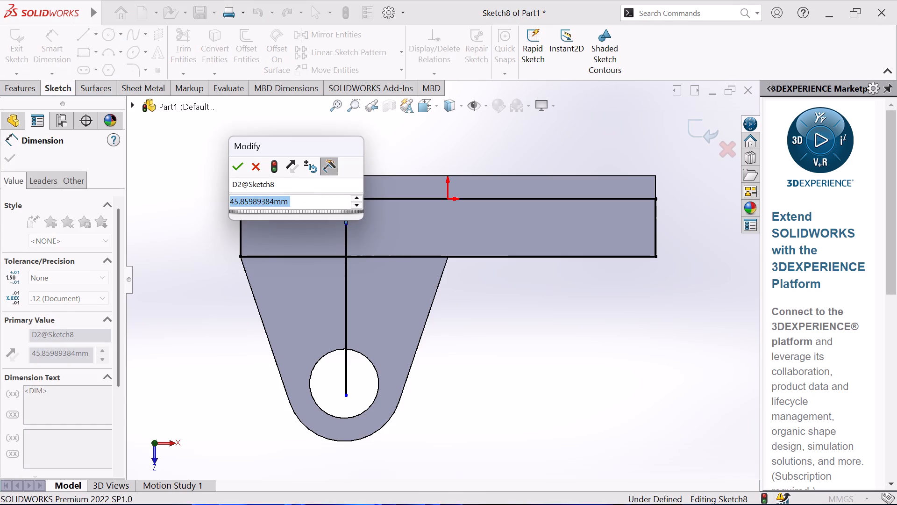
{"action": "type", "text": "45"}
{"action": "key", "text": "Return"}
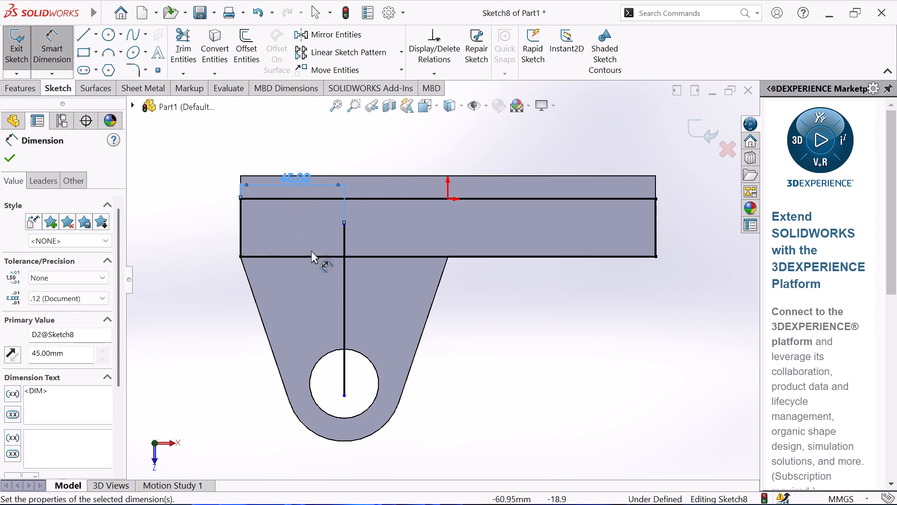
Dimension the vertical line's length without entering a new value.
{"action": "left_click", "coordinate": [347, 375]}
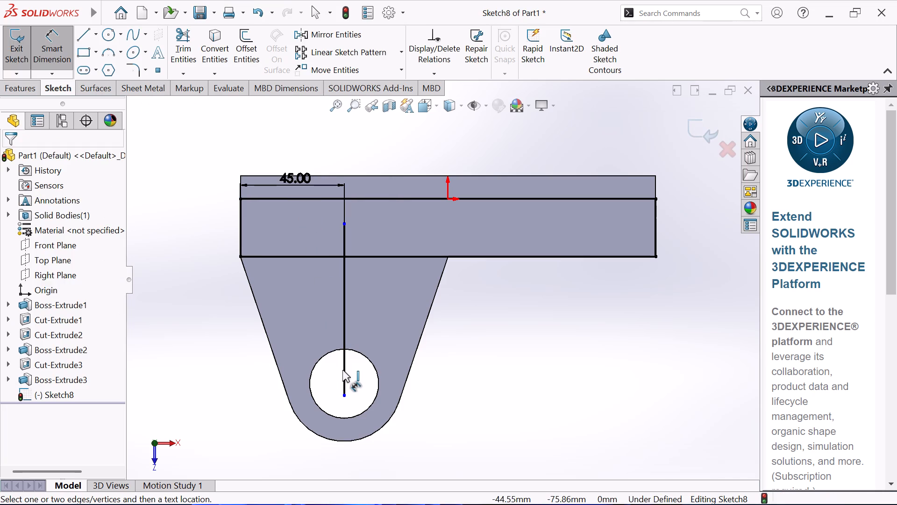
{"action": "left_click", "coordinate": [342, 370]}
{"action": "left_click", "coordinate": [487, 358]}
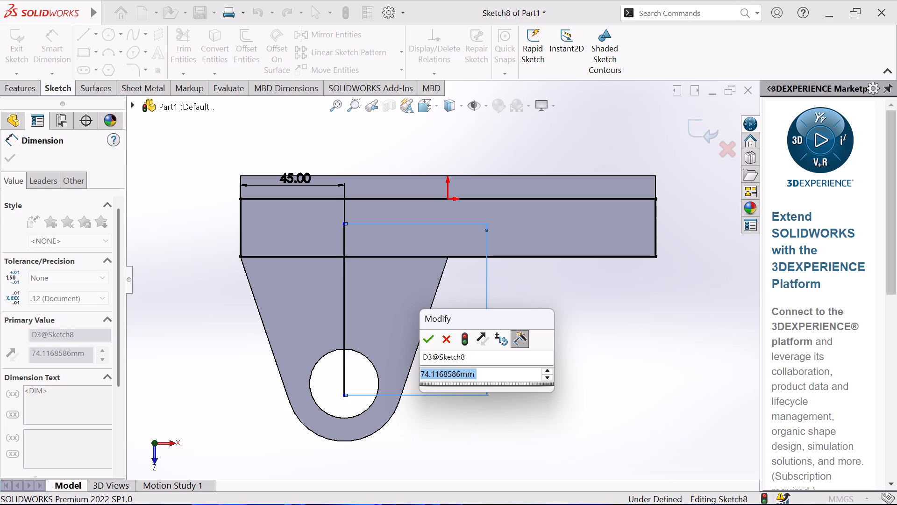
{"action": "left_click", "coordinate": [448, 336]}
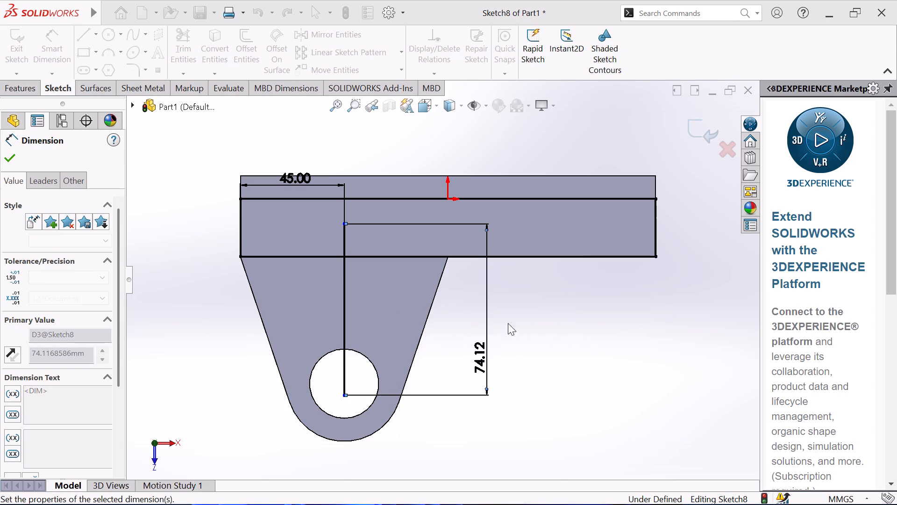
Delete the length dimension of the vertical sketch line.
{"action": "right_click", "coordinate": [585, 334]}
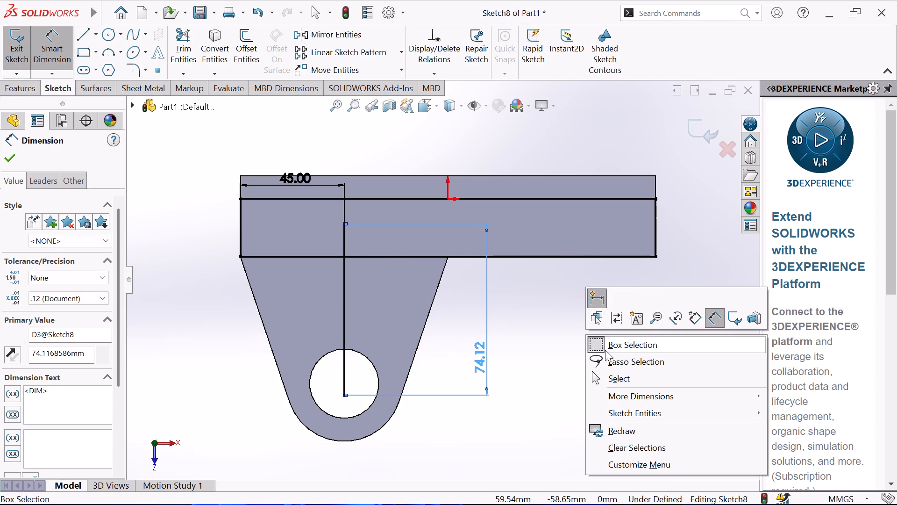
{"action": "left_click", "coordinate": [605, 376]}
{"action": "left_click", "coordinate": [489, 381]}
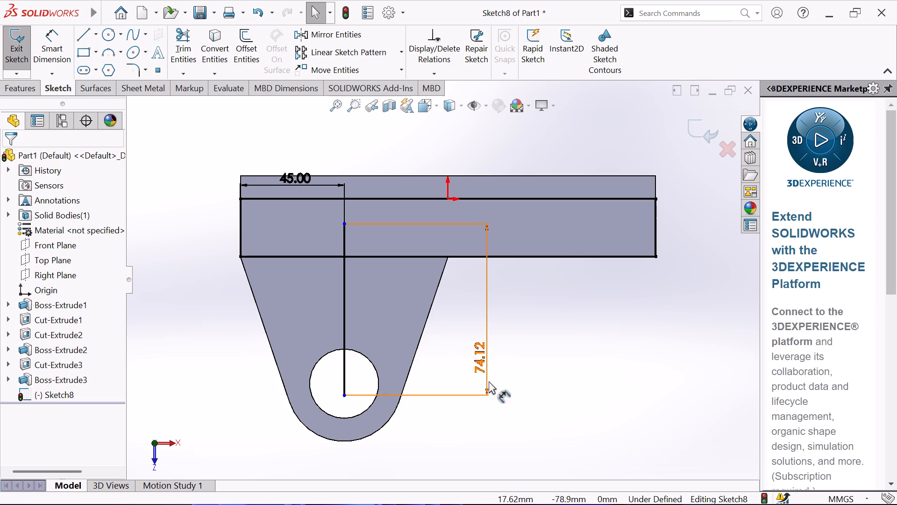
{"action": "key", "text": "Delete"}
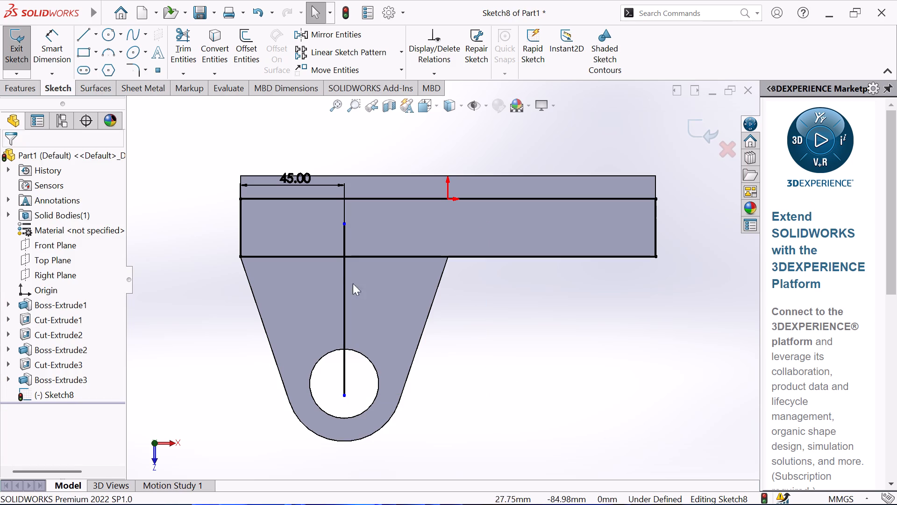
Move the vertical line's endpoint inside the block outline onto the outline's long edge adjoining the lug.
{"action": "left_click_drag", "start_coordinate": [345, 225], "coordinate": [345, 256]}
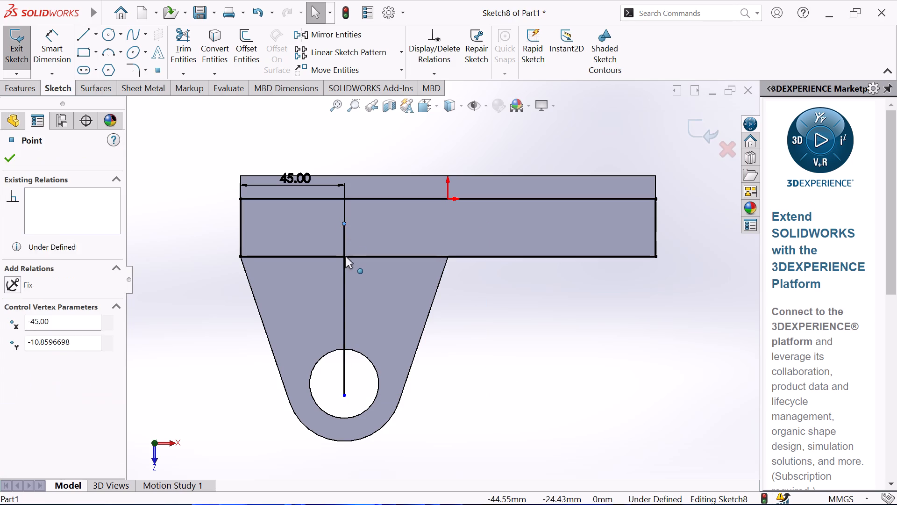
{"action": "left_click_drag", "start_coordinate": [345, 256], "coordinate": [346, 259]}
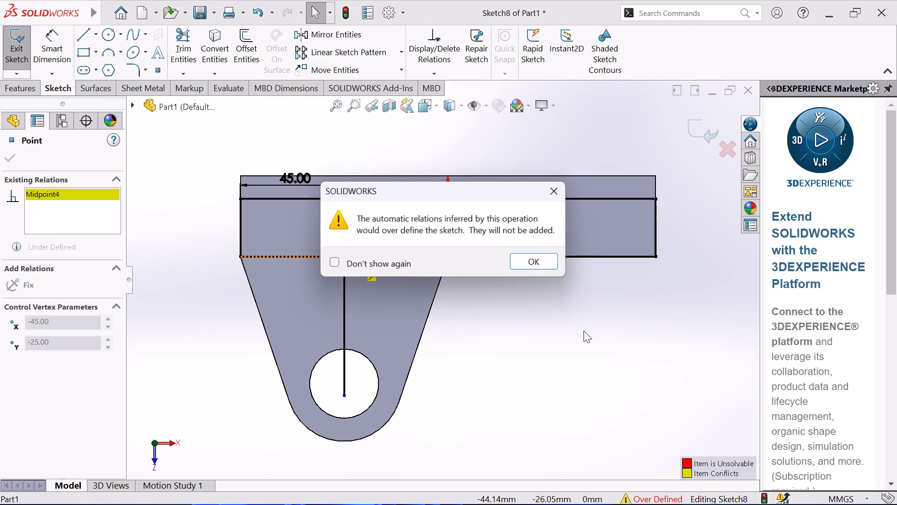
{"action": "left_click", "coordinate": [545, 263]}
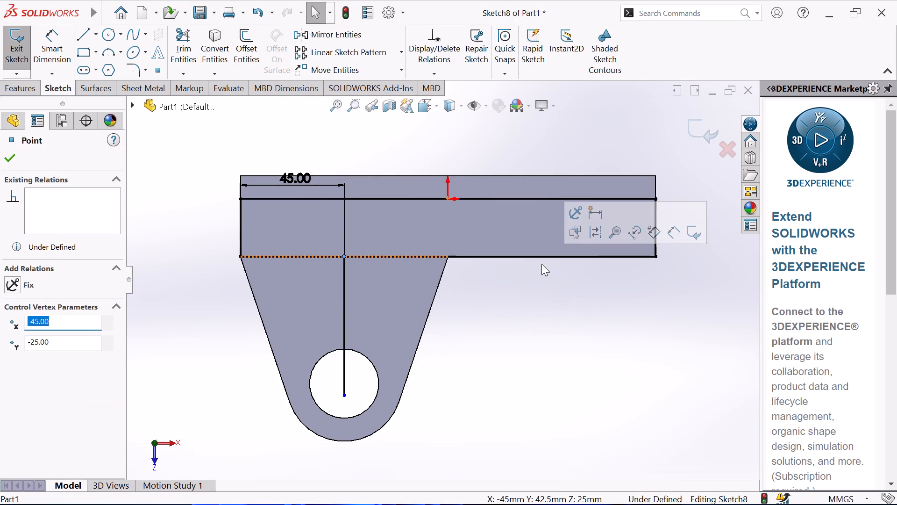
{"action": "left_click", "coordinate": [2, 158]}
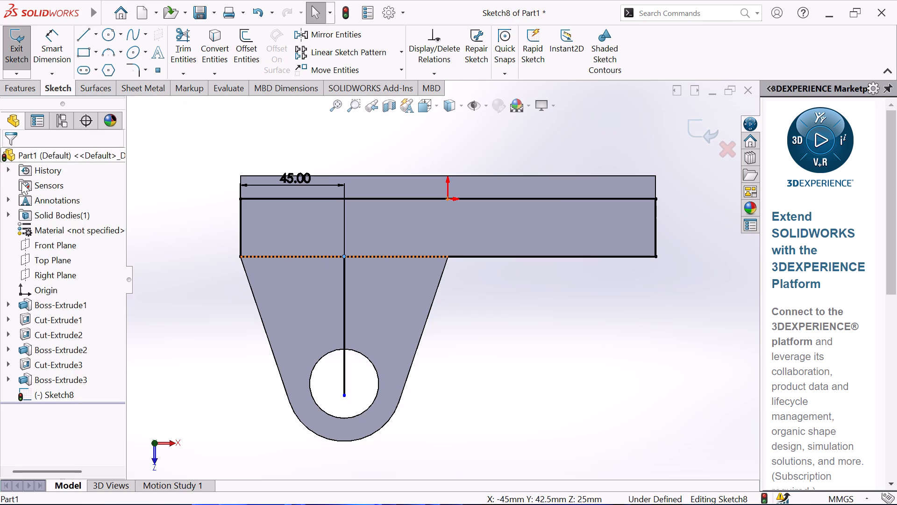
{"action": "left_click", "coordinate": [487, 362]}
Dimension the vertical line's length as 55 mm.
{"action": "scroll", "coordinate": [374, 292], "scroll_direction": "down", "scroll_amount": 1}
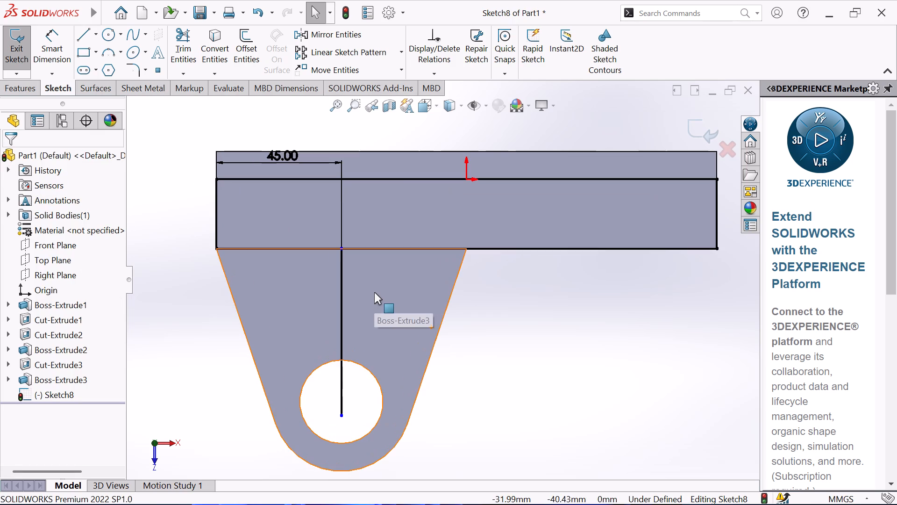
{"action": "left_click", "coordinate": [61, 50]}
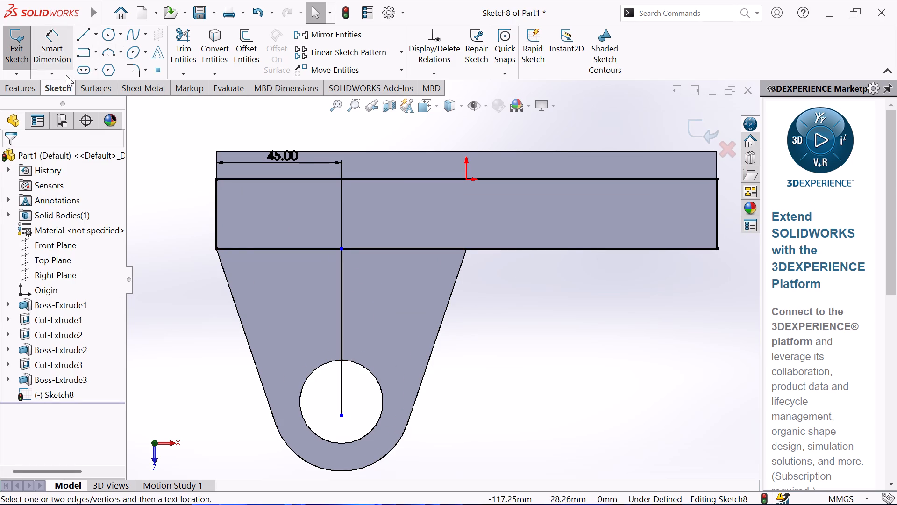
{"action": "left_click", "coordinate": [340, 303]}
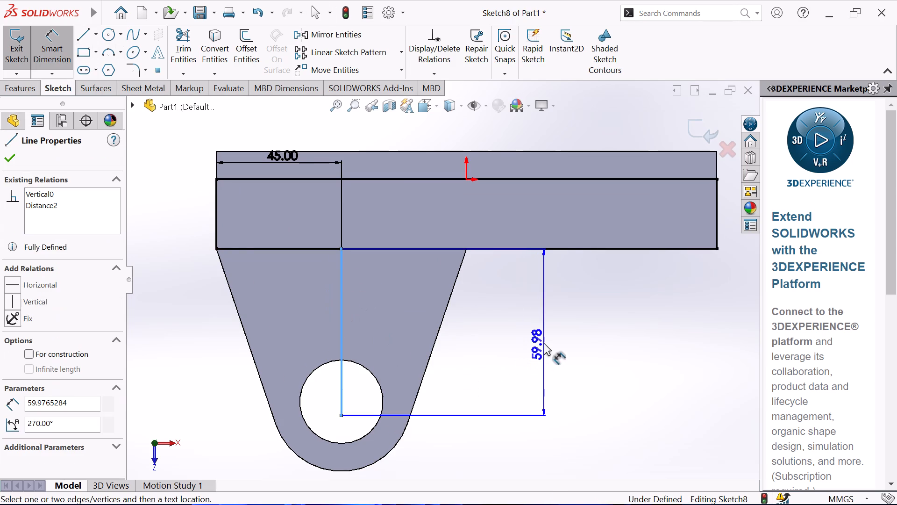
{"action": "left_click", "coordinate": [544, 340]}
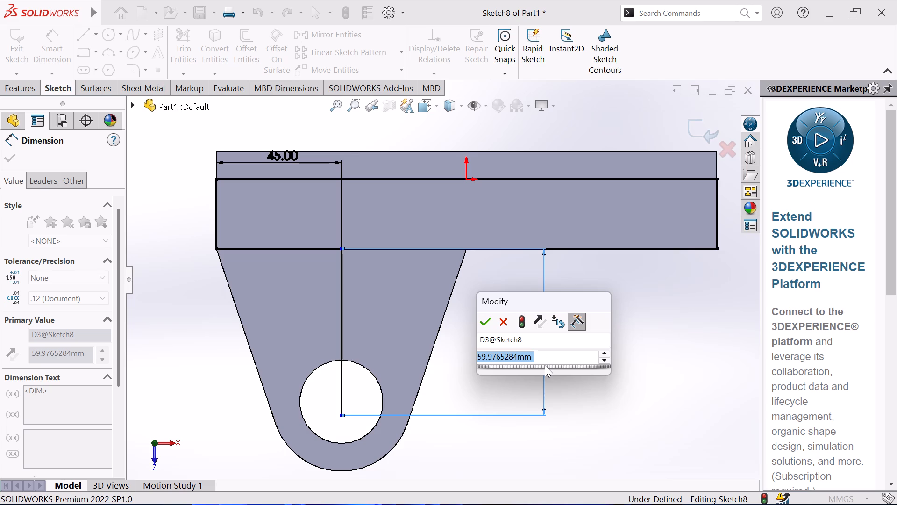
{"action": "type", "text": "55"}
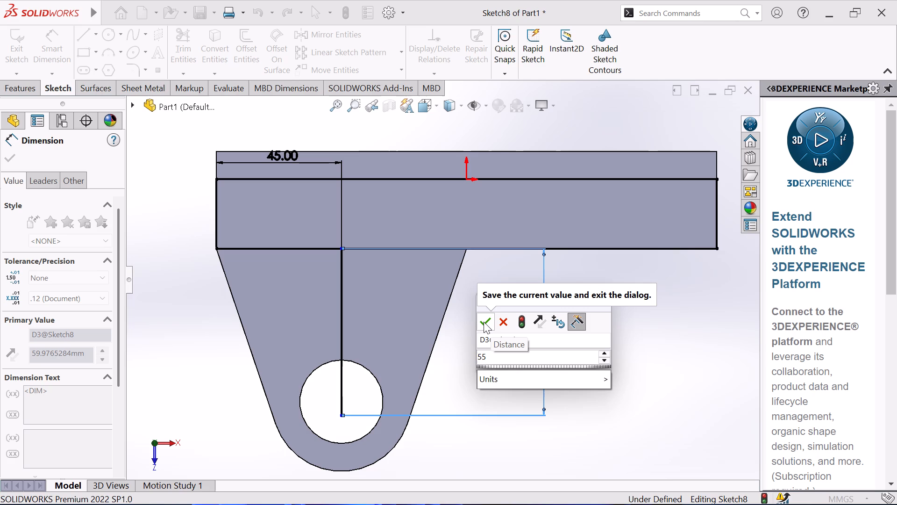
{"action": "left_click", "coordinate": [484, 322]}
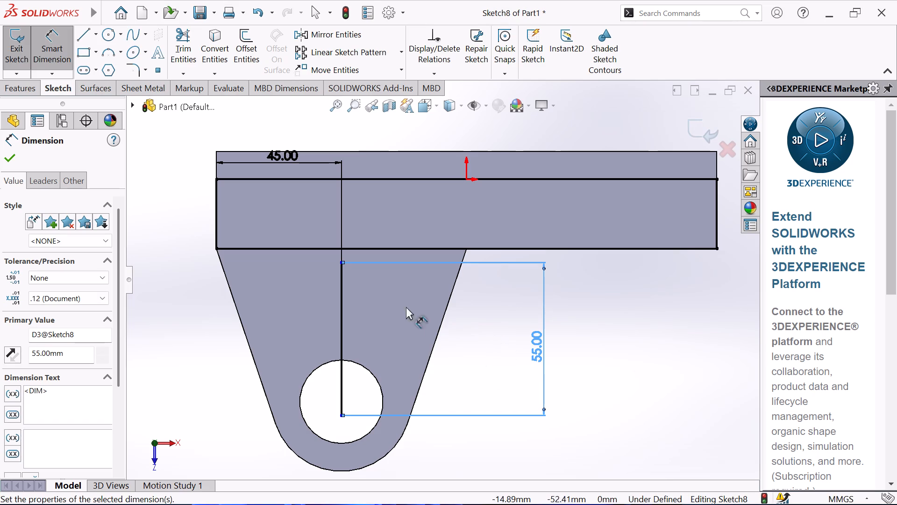
{"action": "right_click", "coordinate": [452, 351]}
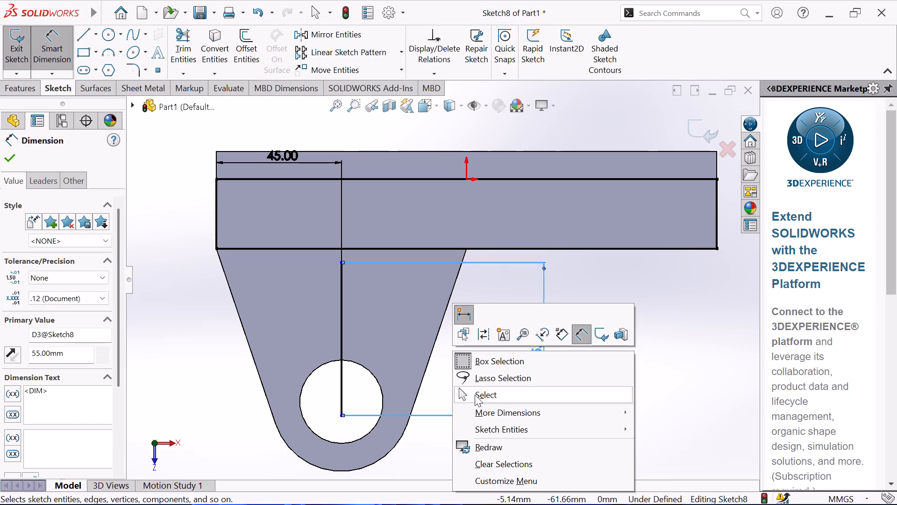
{"action": "left_click", "coordinate": [477, 394]}
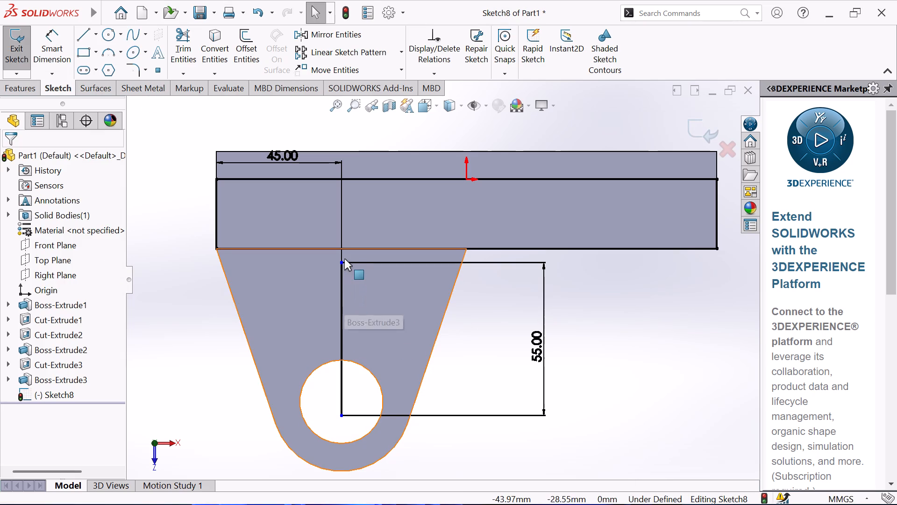
Make the vertical line's block-side endpoint coincident with the block outline's long edge adjoining the lug.
{"action": "left_click", "coordinate": [342, 263]}
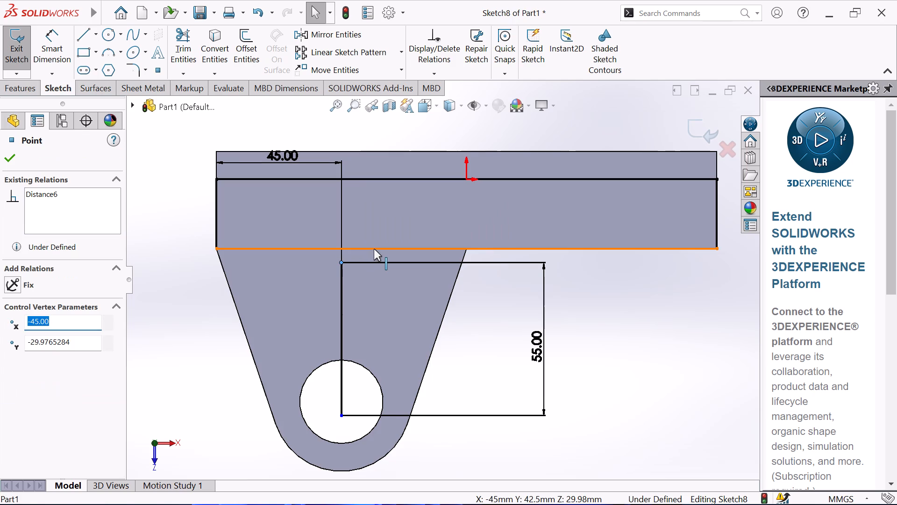
{"action": "left_click", "coordinate": [374, 249], "text": "ctrl"}
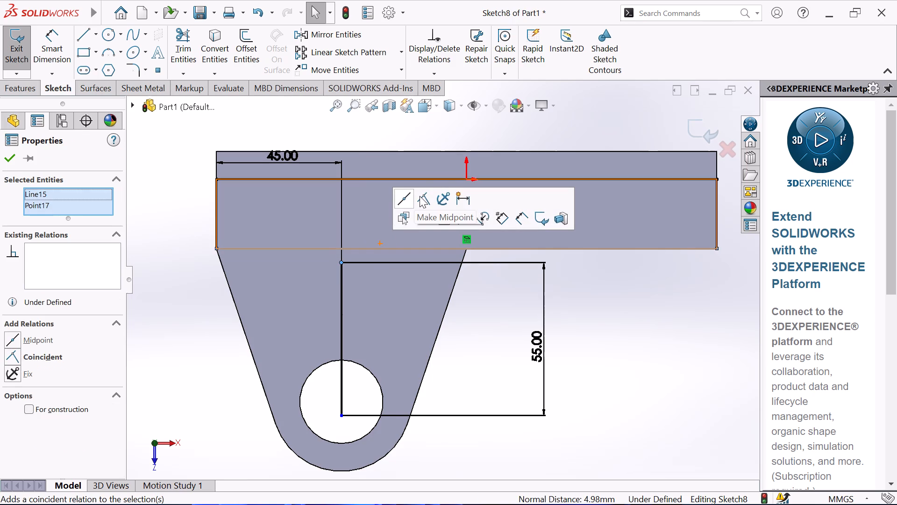
{"action": "left_click", "coordinate": [420, 196]}
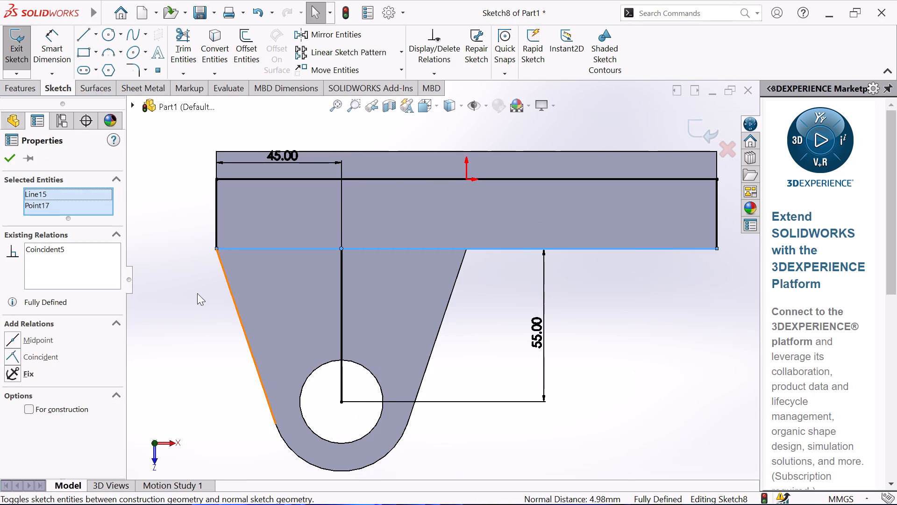
{"action": "left_click", "coordinate": [7, 161]}
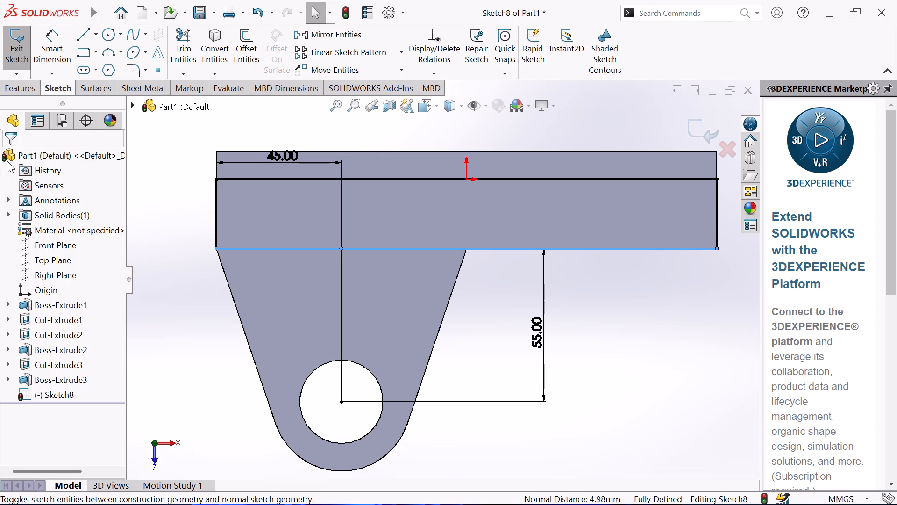
Convert the 55 mm vertical line to construction geometry.
{"action": "left_click", "coordinate": [342, 303]}
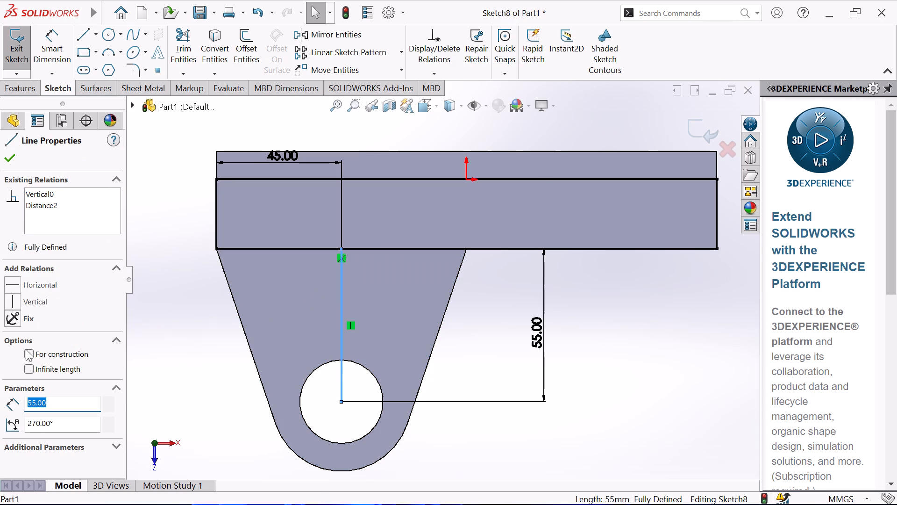
{"action": "left_click", "coordinate": [26, 353]}
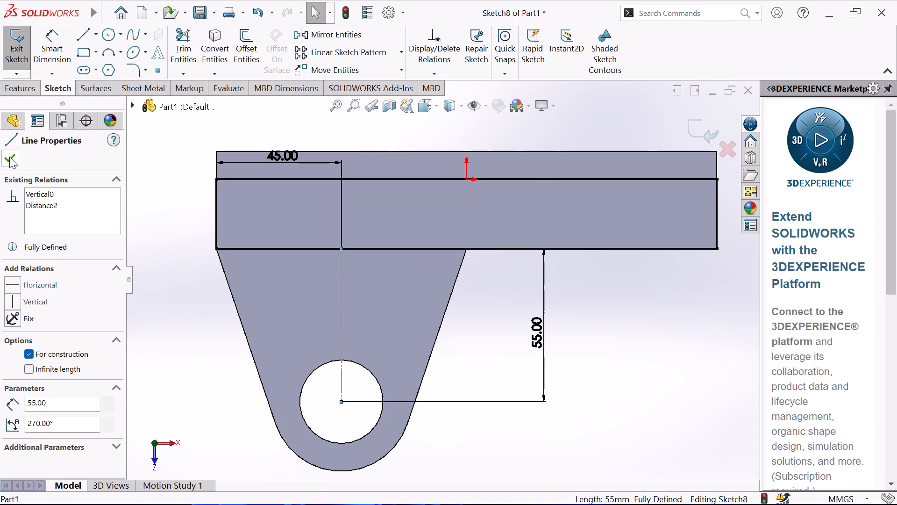
{"action": "left_click", "coordinate": [9, 157]}
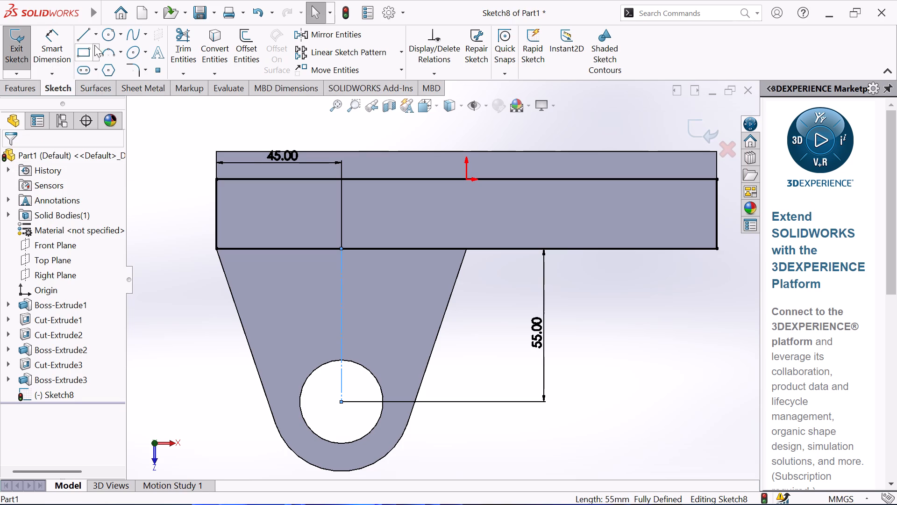
Sketch two concentric circles of radius 15 mm and 25 mm centred on the construction line's free end in the lug's bore.
{"action": "left_click", "coordinate": [111, 36]}
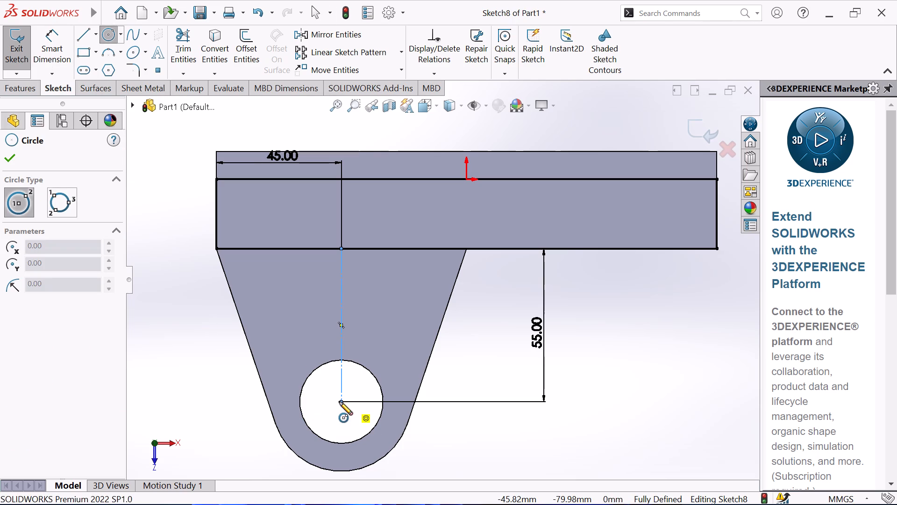
{"action": "left_click", "coordinate": [342, 402]}
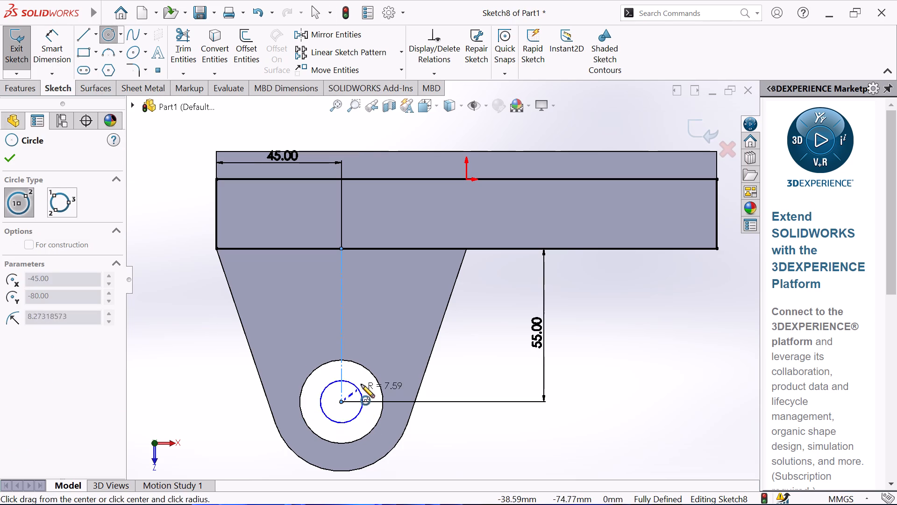
{"action": "left_click", "coordinate": [369, 372]}
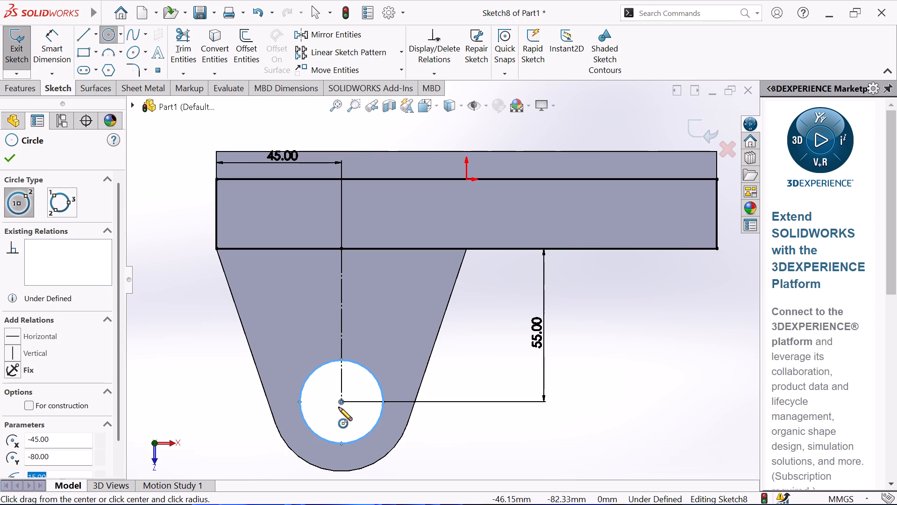
{"action": "left_click", "coordinate": [342, 401]}
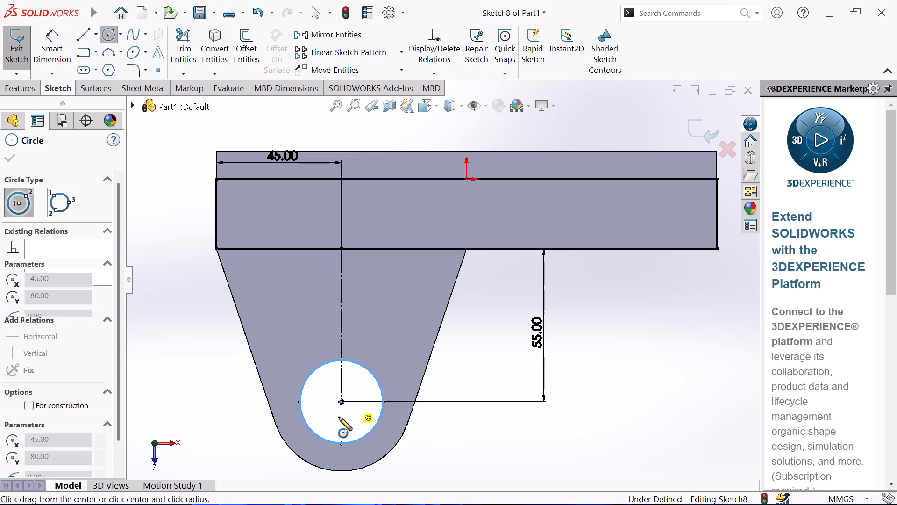
{"action": "left_click", "coordinate": [338, 473]}
{"action": "right_click", "coordinate": [446, 444]}
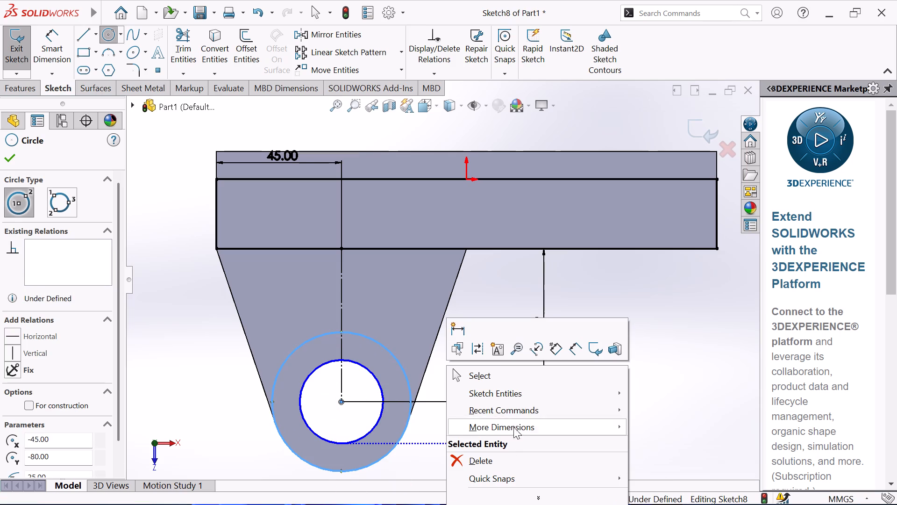
{"action": "left_click", "coordinate": [522, 383]}
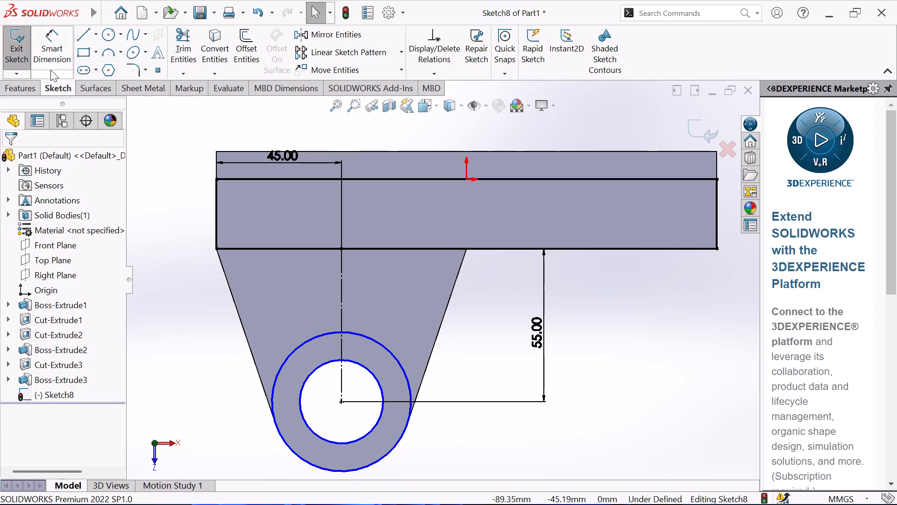
Dimension the inner circle's diameter as 30 mm and the outer circle's diameter as 50 mm.
{"action": "left_click", "coordinate": [55, 51]}
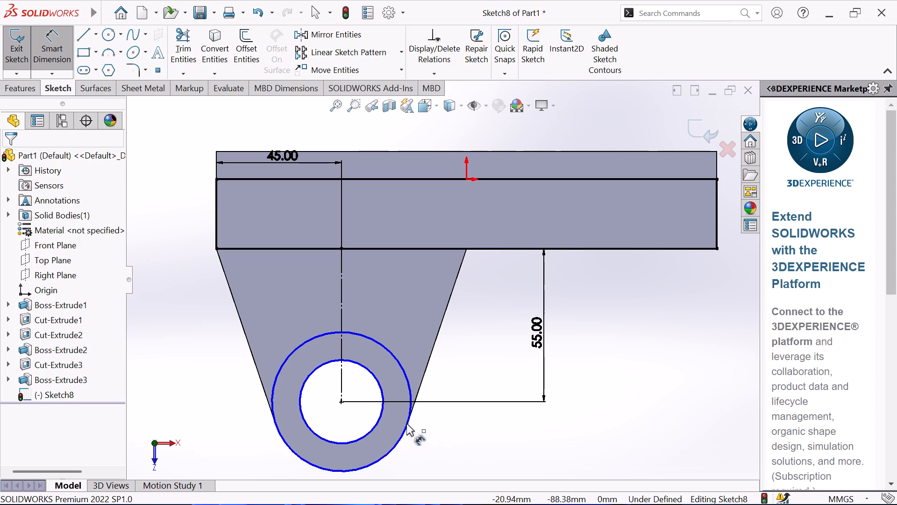
{"action": "left_click", "coordinate": [383, 405]}
{"action": "left_click", "coordinate": [502, 362]}
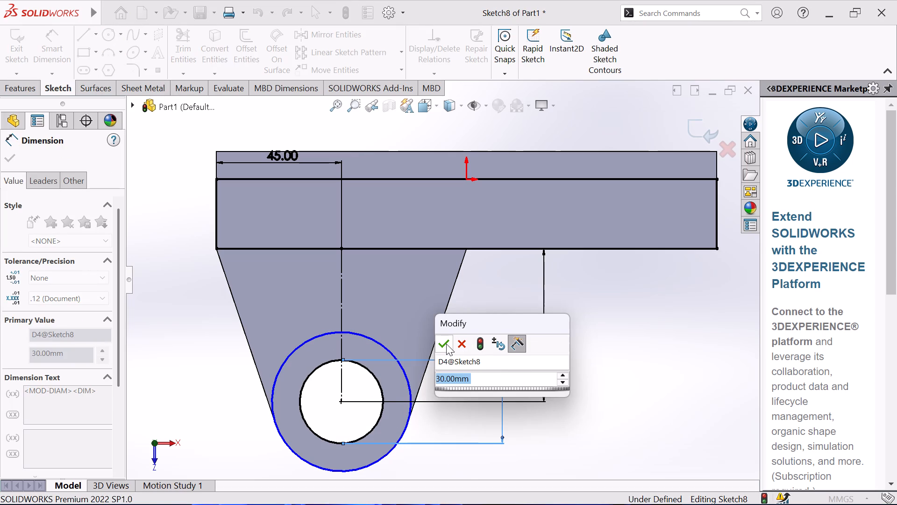
{"action": "left_click", "coordinate": [446, 344]}
{"action": "left_click", "coordinate": [408, 419]}
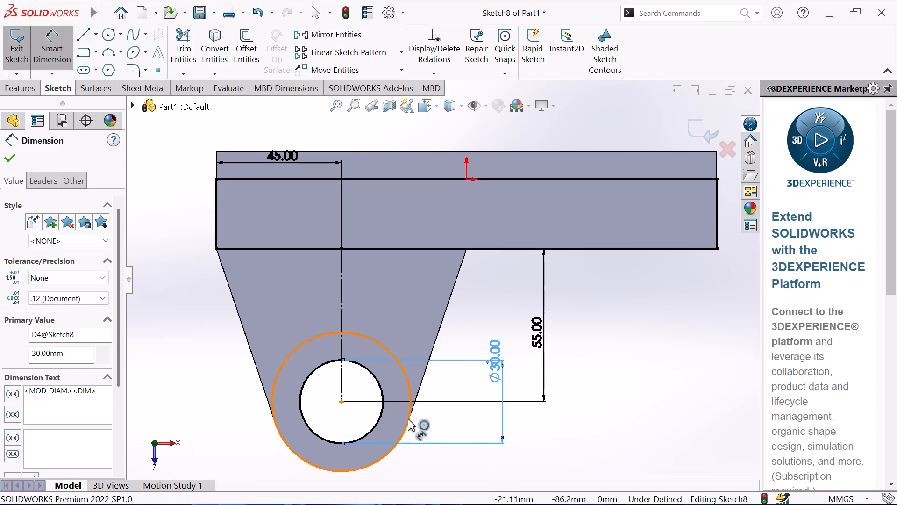
{"action": "left_click", "coordinate": [452, 401]}
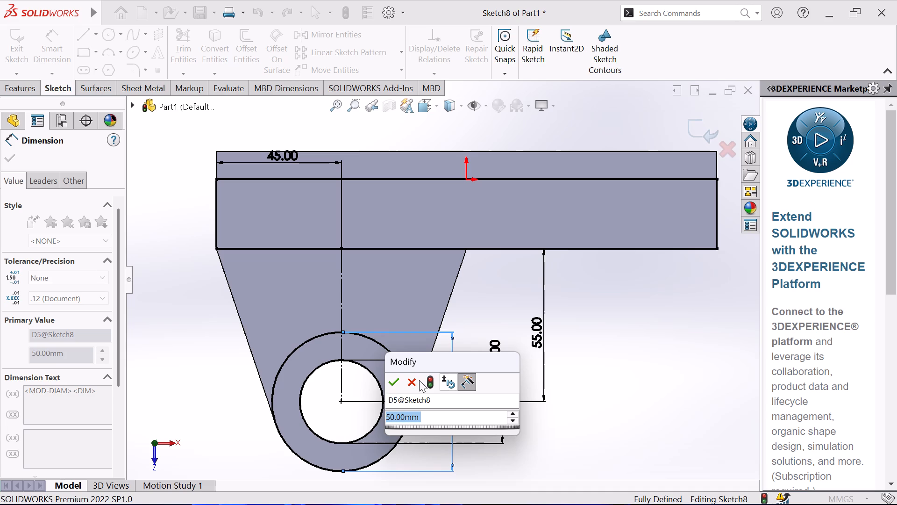
{"action": "left_click", "coordinate": [400, 385]}
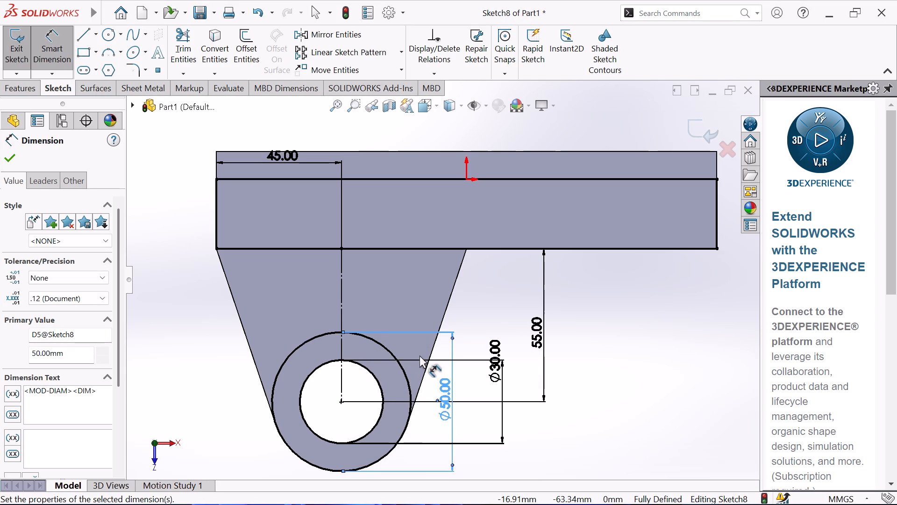
{"action": "right_click", "coordinate": [156, 312]}
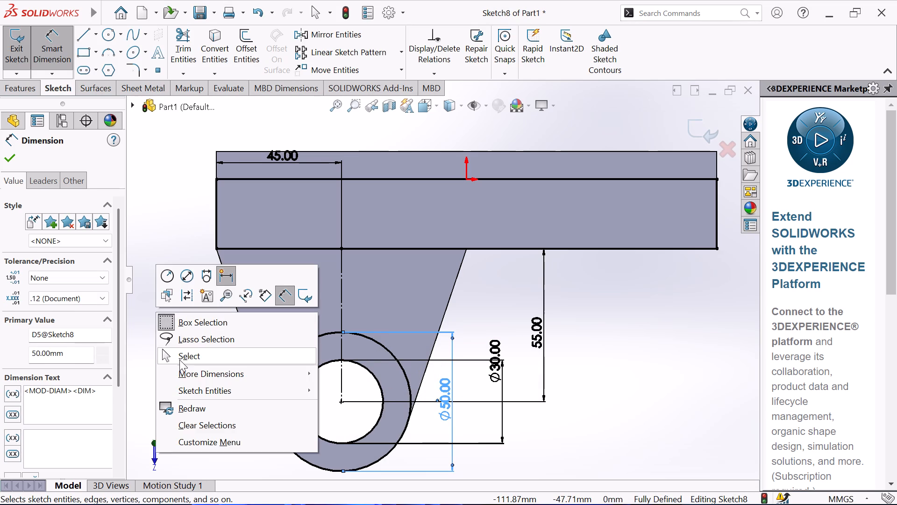
{"action": "left_click", "coordinate": [179, 360]}
Sketch a line about 68 mm long from the block's corner at the lug's base to the 50 mm circle.
{"action": "left_click", "coordinate": [78, 32]}
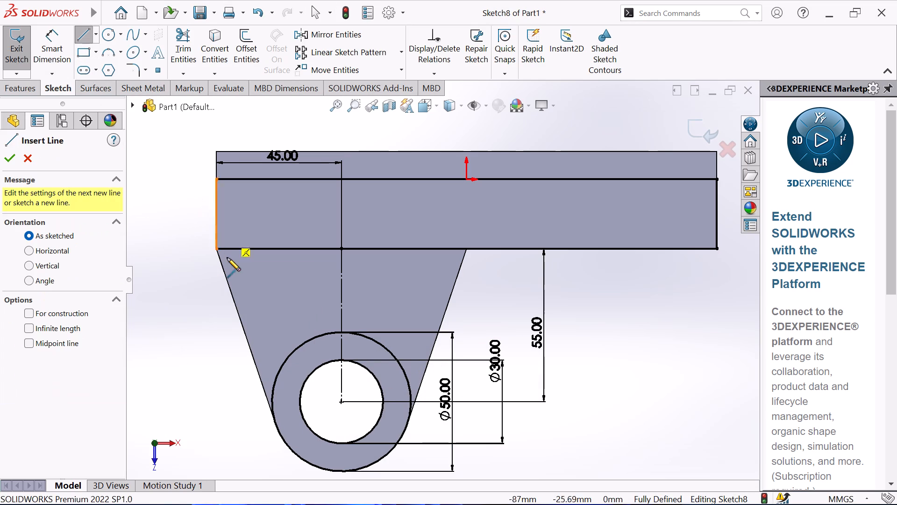
{"action": "left_click", "coordinate": [214, 247]}
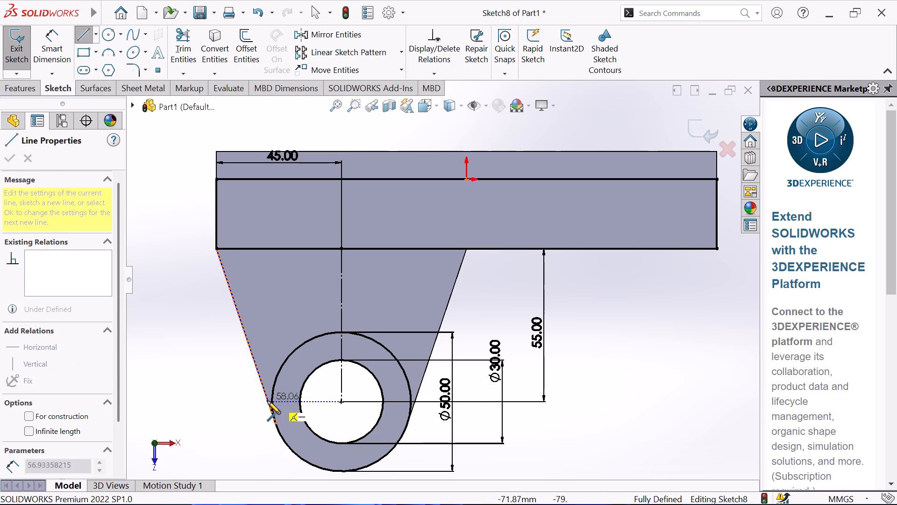
{"action": "left_click", "coordinate": [278, 427]}
{"action": "right_click", "coordinate": [226, 389]}
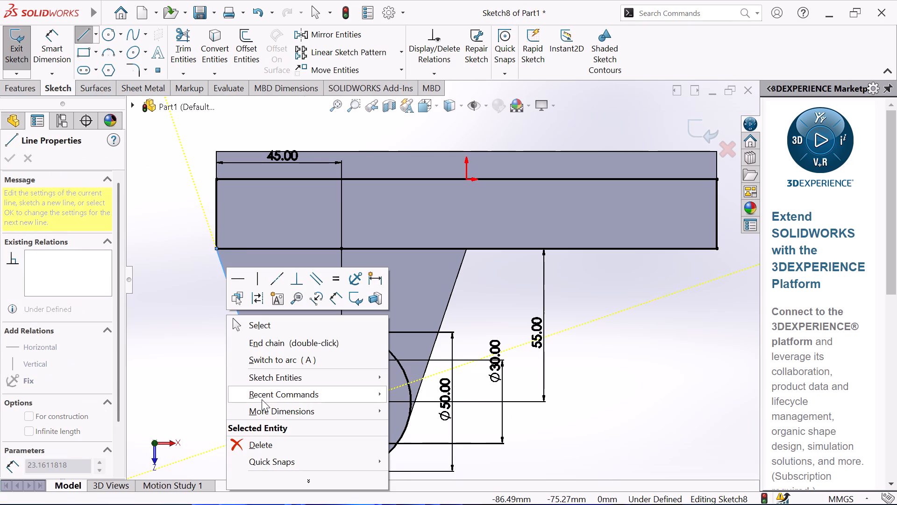
{"action": "left_click", "coordinate": [257, 322]}
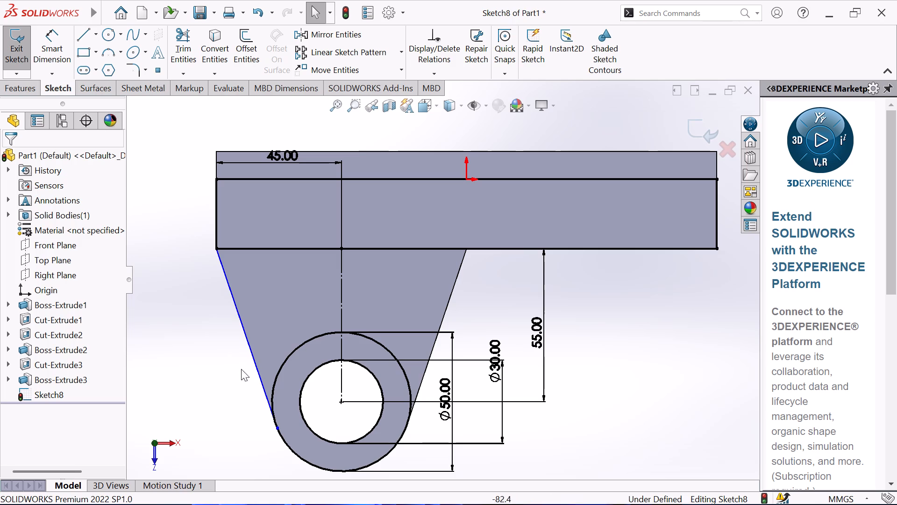
Make the slanted line tangent to the 50 mm circle.
{"action": "left_click", "coordinate": [259, 371]}
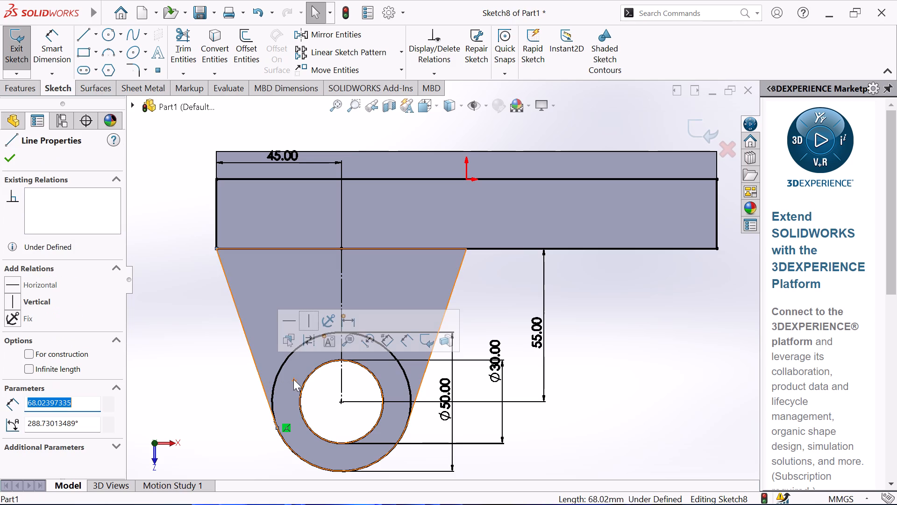
{"action": "left_click", "coordinate": [284, 365], "text": "ctrl"}
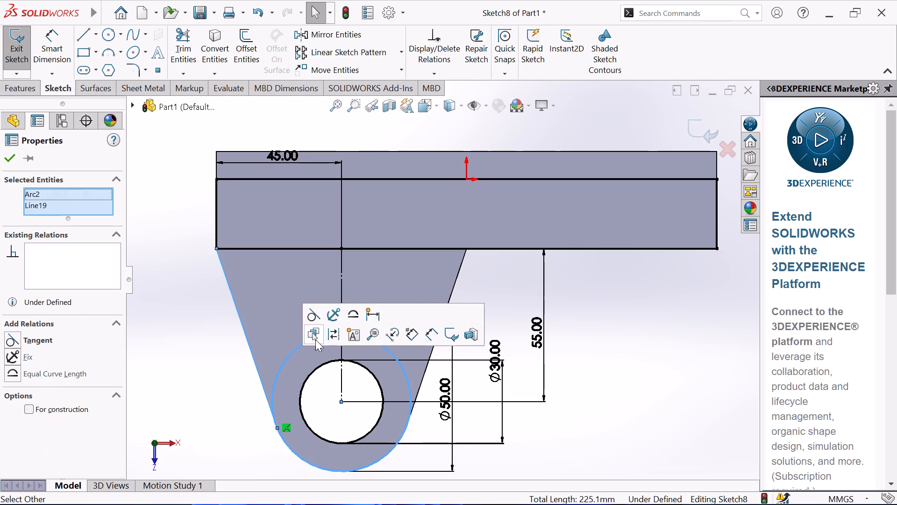
{"action": "left_click", "coordinate": [317, 315]}
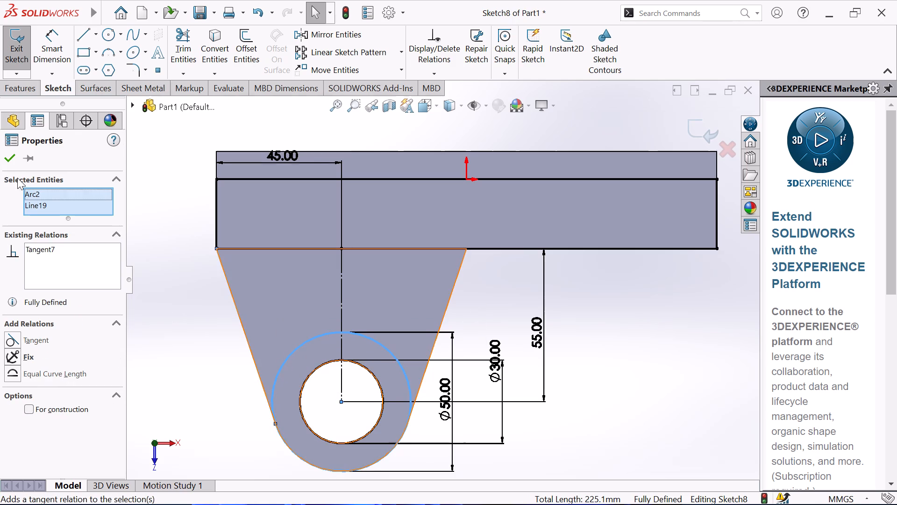
{"action": "left_click", "coordinate": [11, 160]}
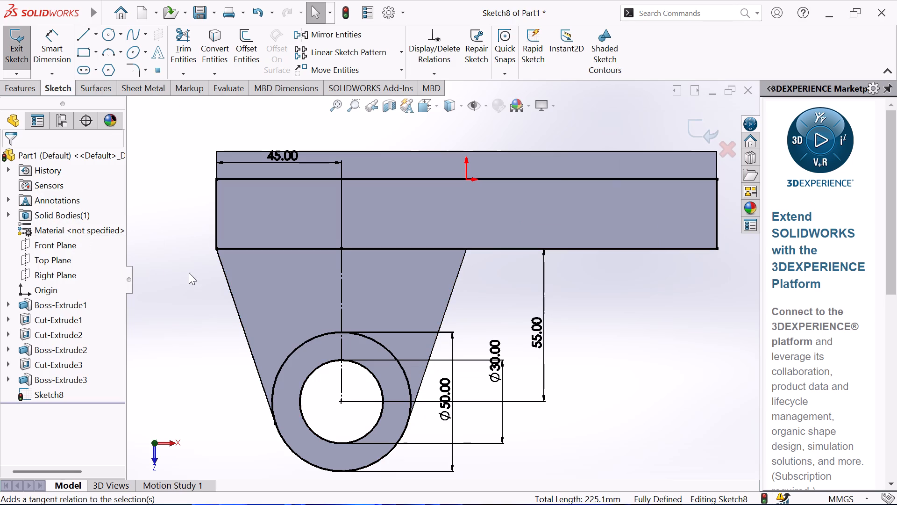
Mirror the slanted tangent line about the vertical construction line.
{"action": "left_click", "coordinate": [327, 40]}
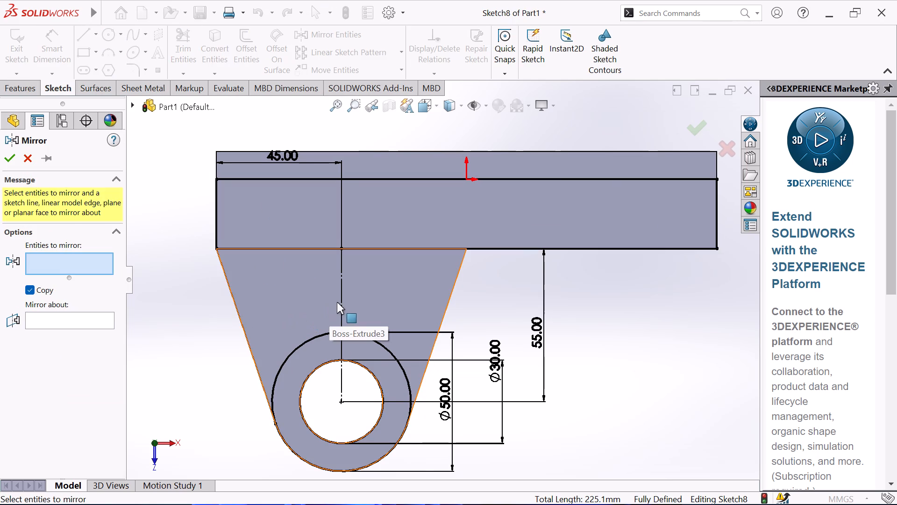
{"action": "left_click", "coordinate": [234, 308]}
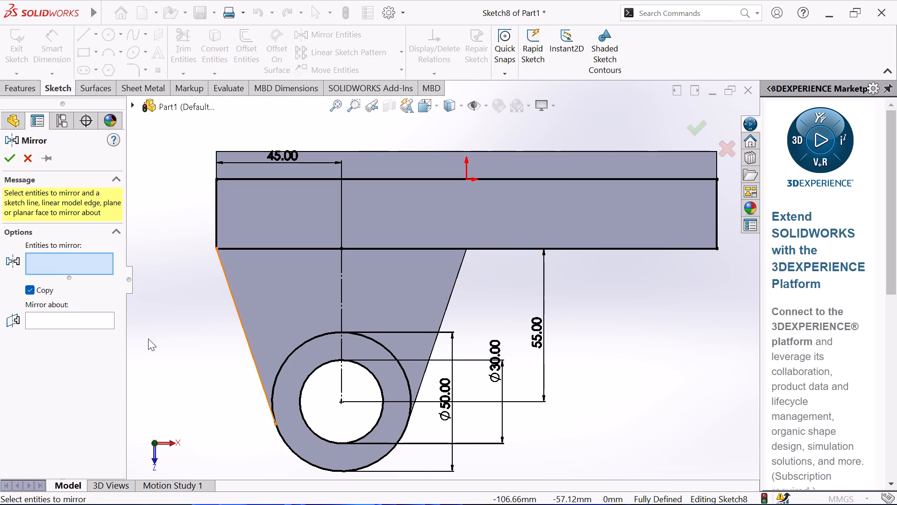
{"action": "left_click", "coordinate": [256, 366]}
{"action": "left_click", "coordinate": [85, 321]}
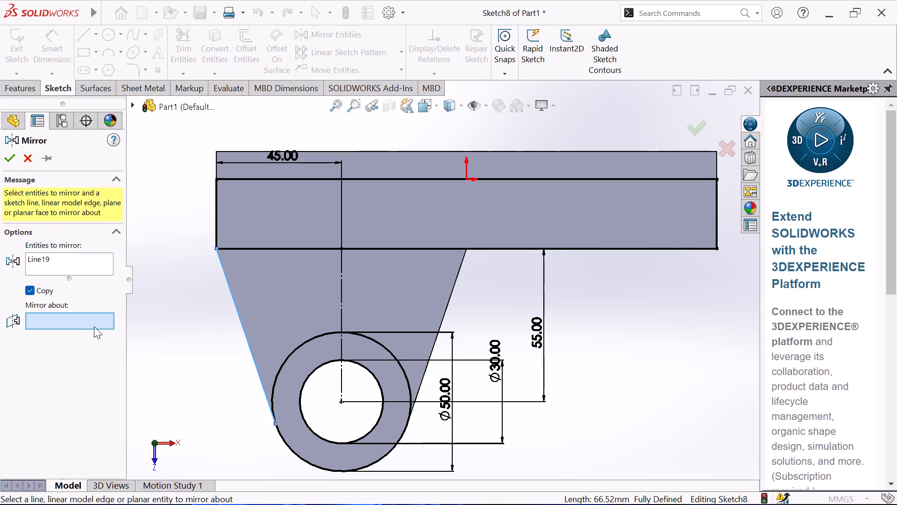
{"action": "left_click", "coordinate": [341, 292]}
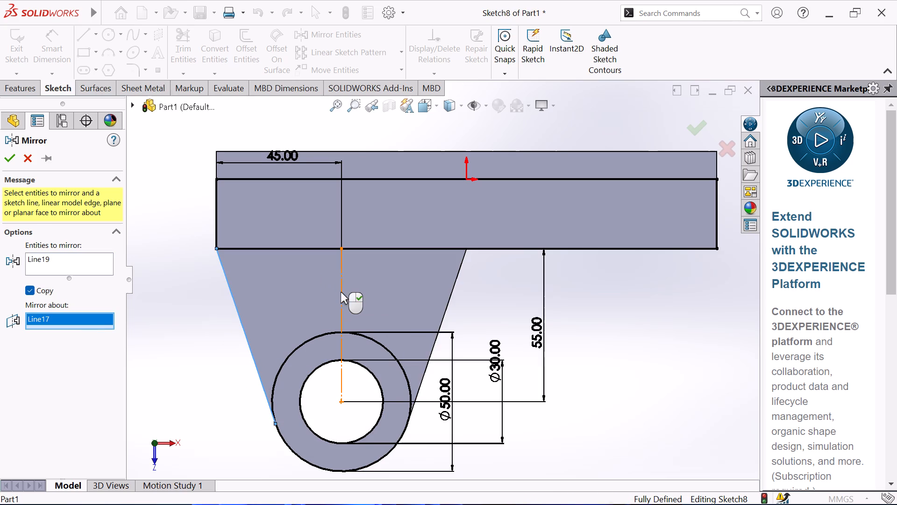
{"action": "left_click", "coordinate": [6, 160]}
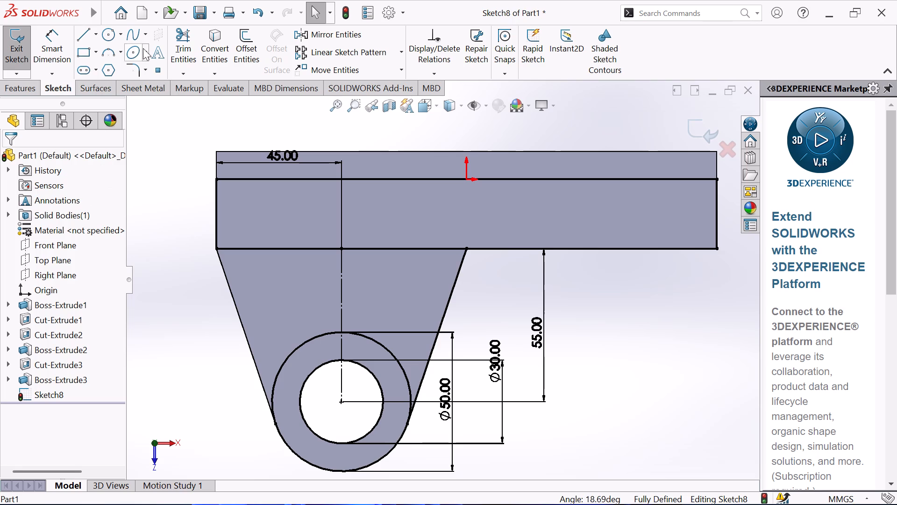
Trim the block outline outside the lug's base and the 50 mm circle's arc inside the lug, leaving a closed lug profile.
{"action": "left_click", "coordinate": [174, 47]}
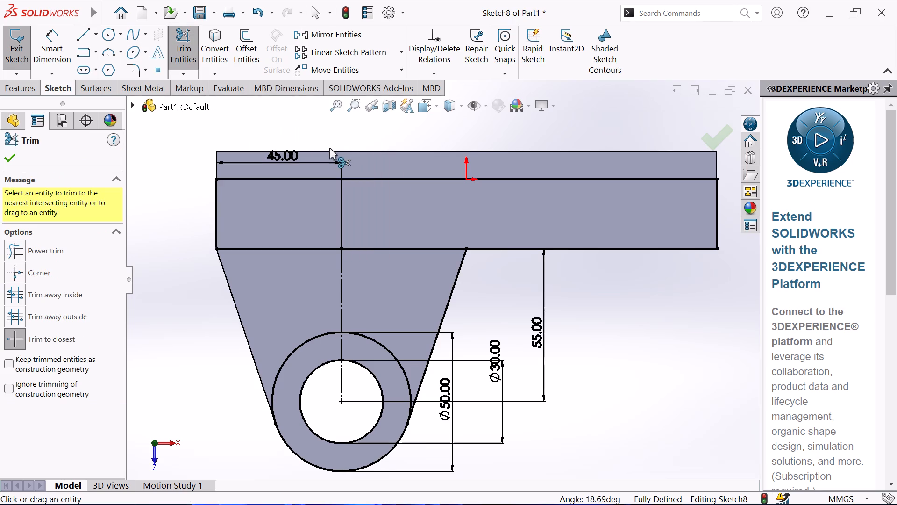
{"action": "left_click", "coordinate": [455, 180]}
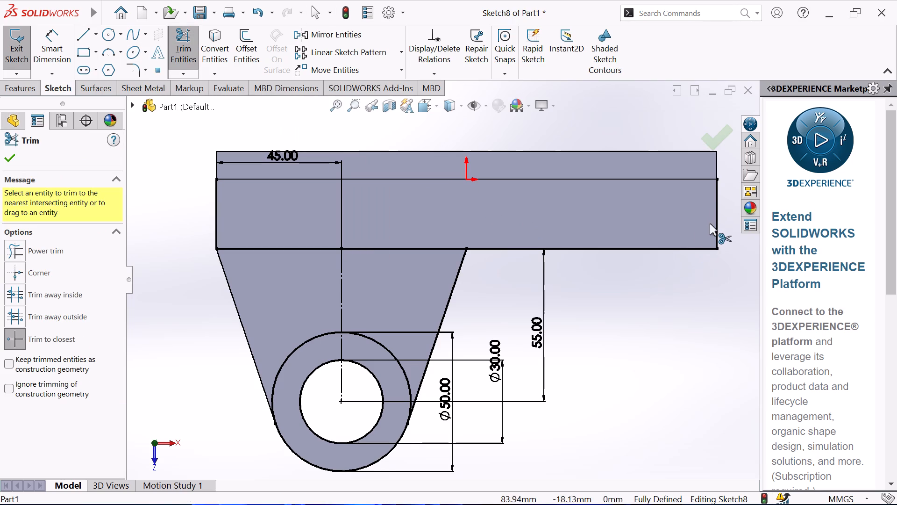
{"action": "left_click", "coordinate": [716, 201]}
{"action": "left_click", "coordinate": [691, 248]}
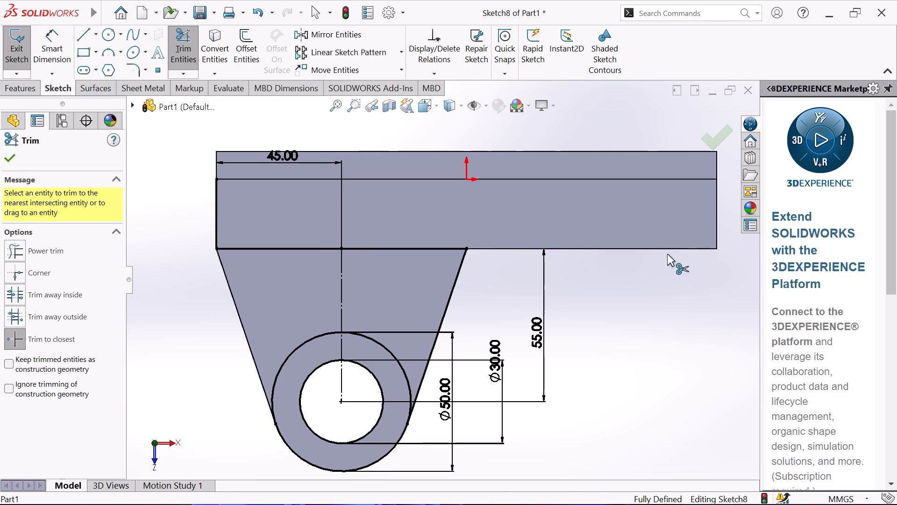
{"action": "left_click", "coordinate": [217, 227]}
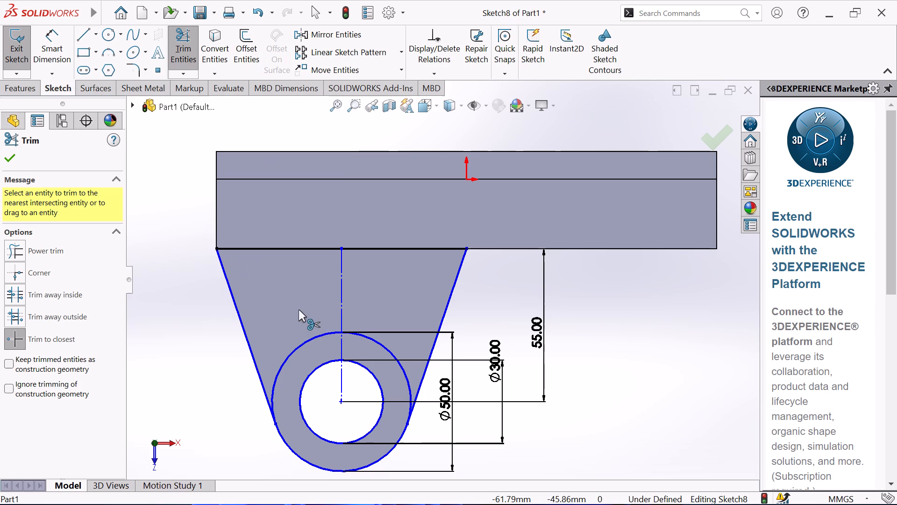
{"action": "left_click", "coordinate": [323, 335]}
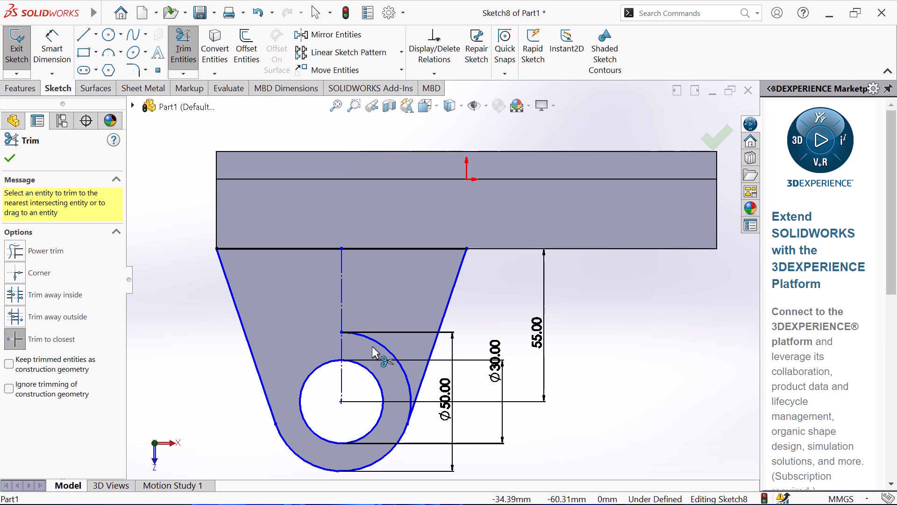
{"action": "left_click", "coordinate": [375, 342]}
{"action": "right_click", "coordinate": [571, 361]}
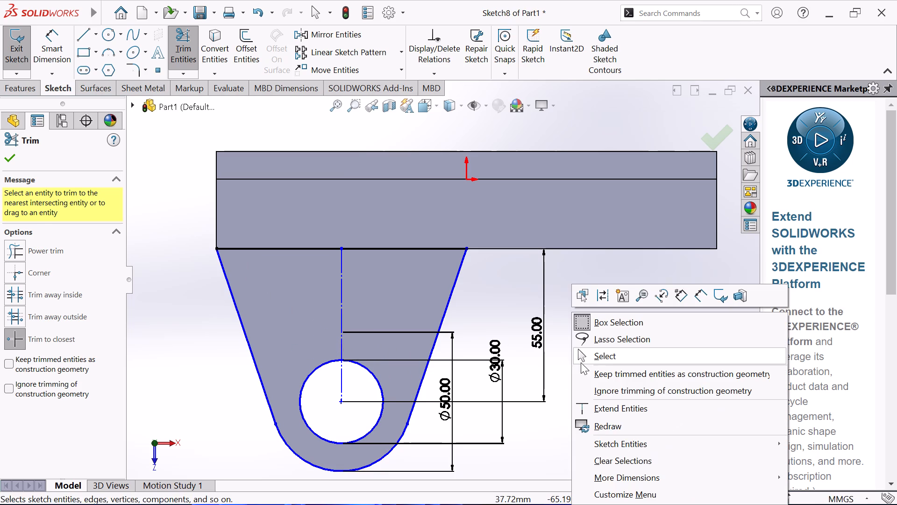
{"action": "left_click", "coordinate": [626, 354]}
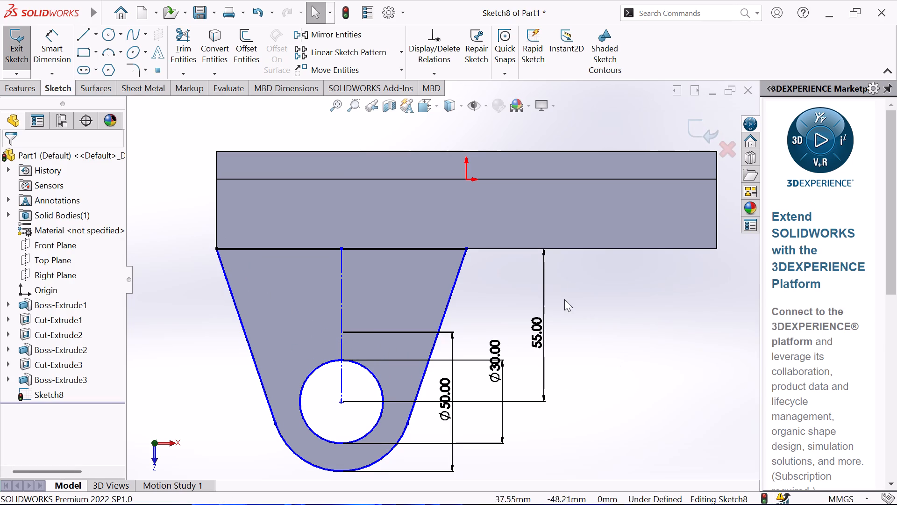
Extrude the lug profile 15 mm blind in the reversed direction, inward over the block, merging the result.
{"action": "middle_click_drag", "start_coordinate": [564, 297], "coordinate": [558, 22]}
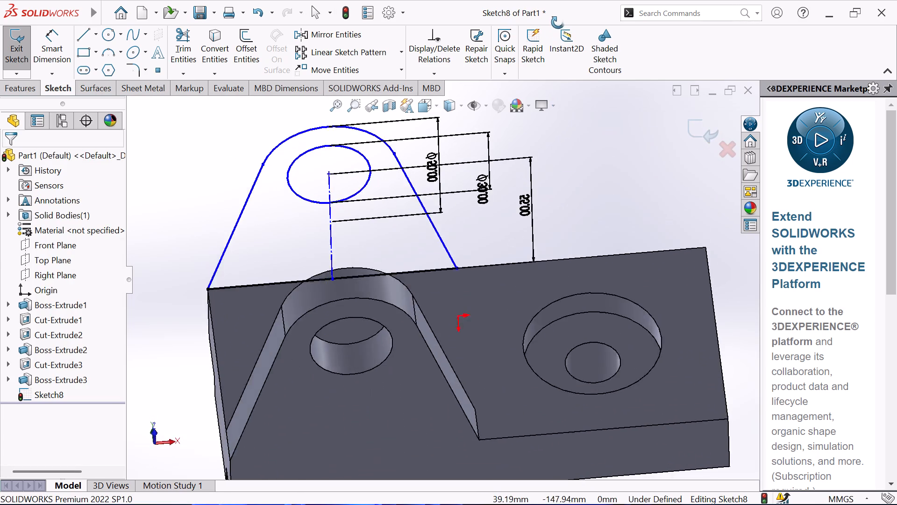
{"action": "middle_click_drag", "start_coordinate": [558, 22], "coordinate": [558, 6]}
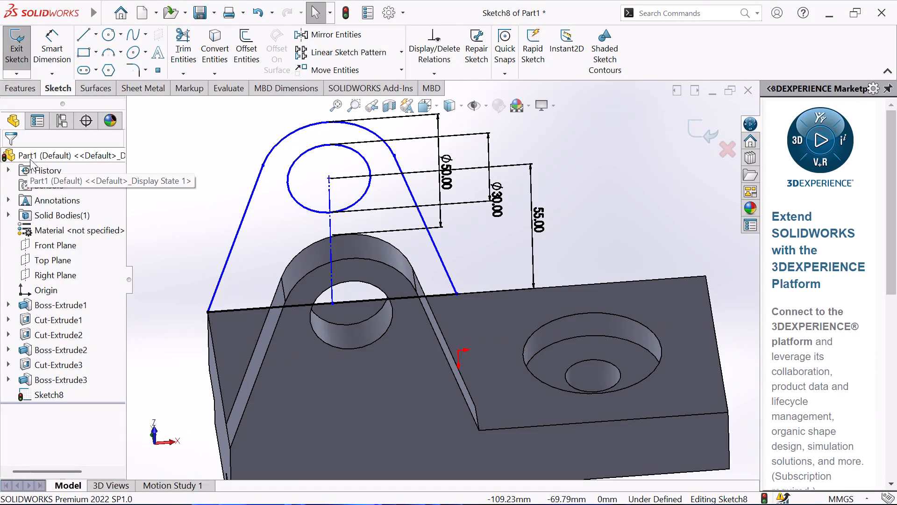
{"action": "left_click", "coordinate": [18, 94]}
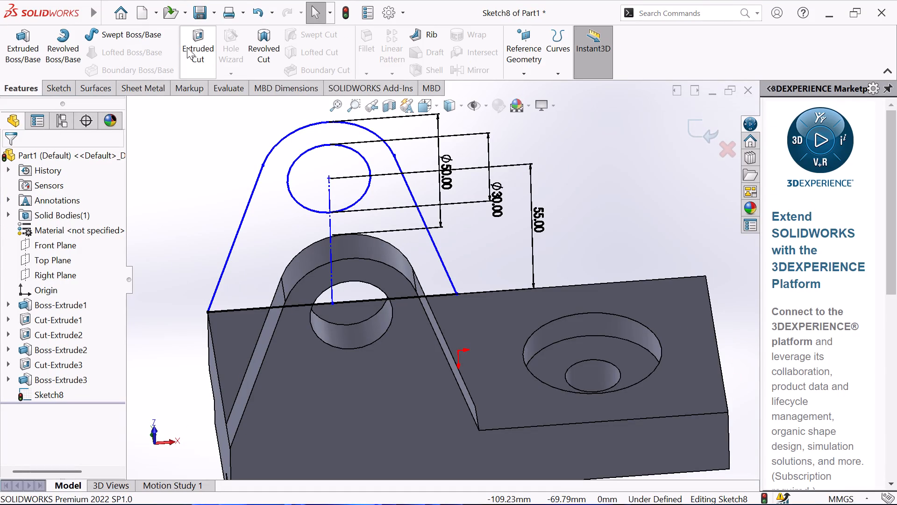
{"action": "left_click", "coordinate": [28, 41]}
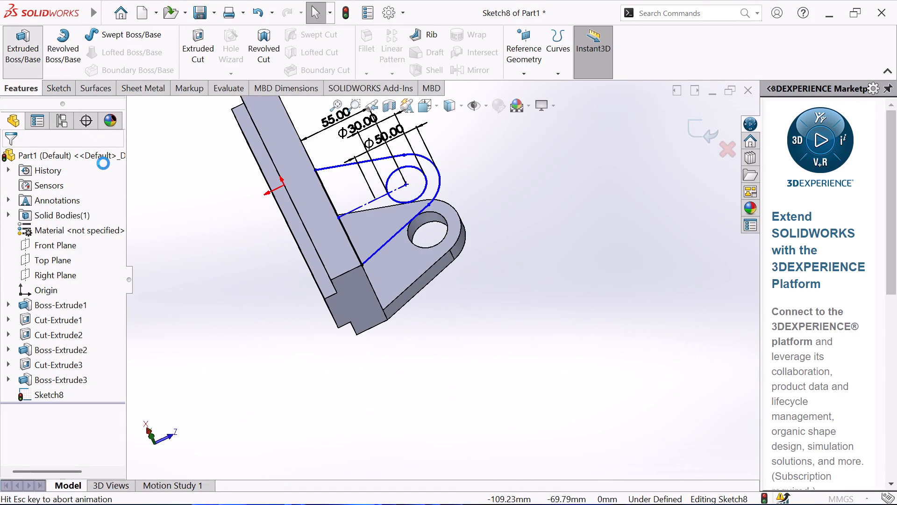
{"action": "middle_click_drag", "start_coordinate": [193, 224], "coordinate": [132, 189]}
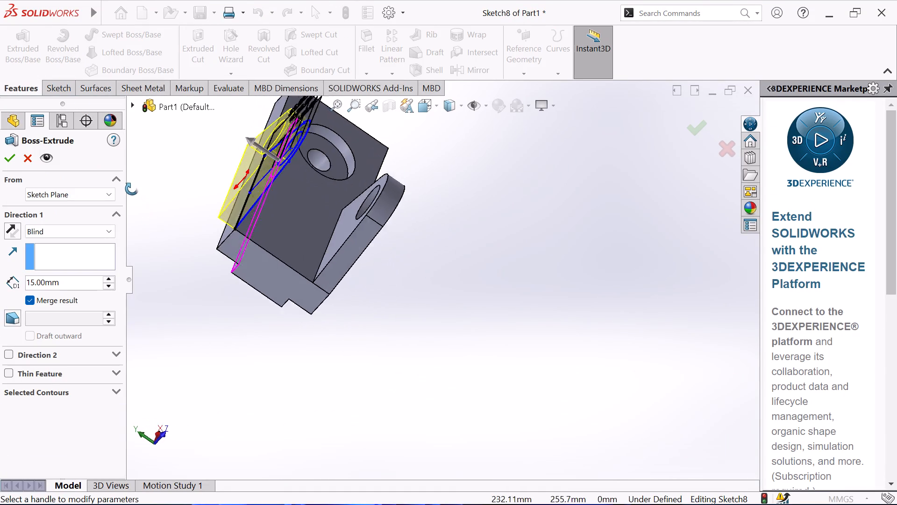
{"action": "middle_click_drag", "start_coordinate": [132, 189], "coordinate": [130, 184]}
{"action": "left_click", "coordinate": [13, 233]}
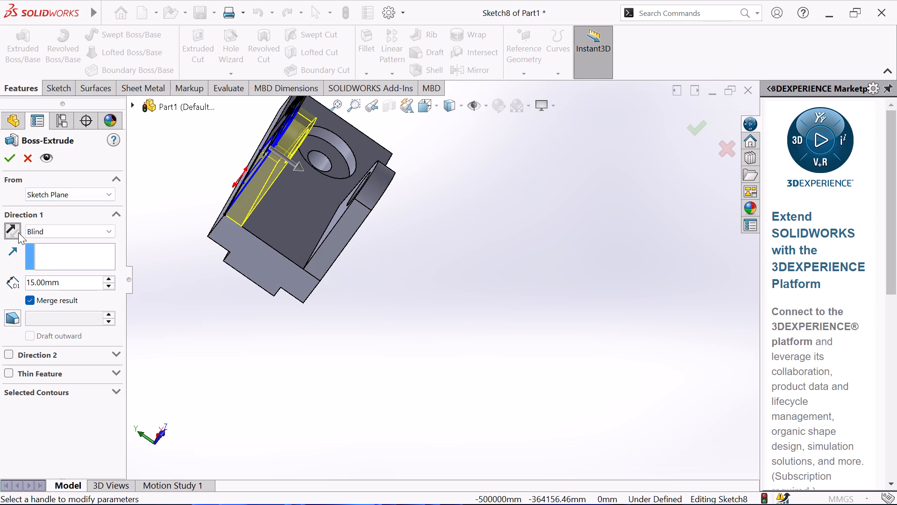
{"action": "left_click", "coordinate": [7, 156]}
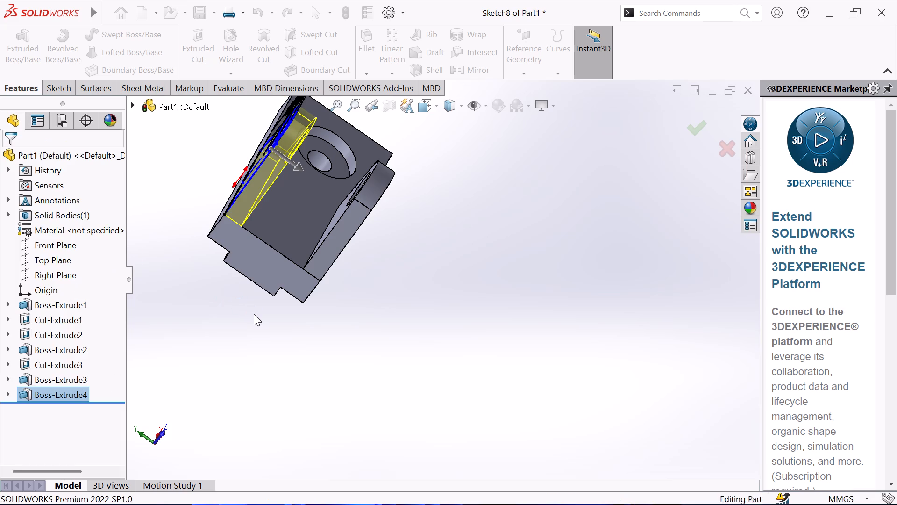
{"action": "left_click", "coordinate": [254, 314]}
Examine the part from all sides, checking both lugs, the stepped hole and the back rib.
{"action": "middle_click_drag", "start_coordinate": [254, 314], "coordinate": [235, 324]}
{"action": "scroll", "coordinate": [229, 313], "scroll_direction": "up", "scroll_amount": 4}
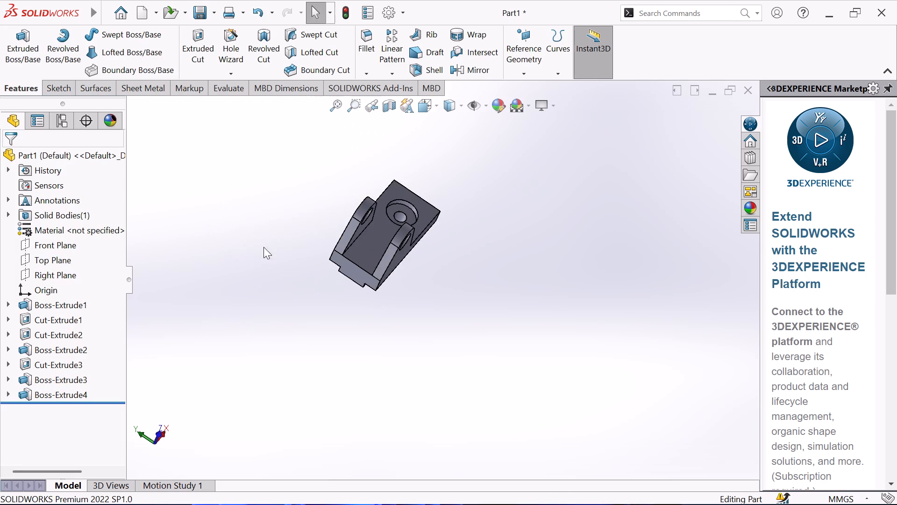
{"action": "scroll", "coordinate": [311, 214], "scroll_direction": "down", "scroll_amount": 4}
{"action": "middle_click_drag", "start_coordinate": [565, 331], "coordinate": [477, 397]}
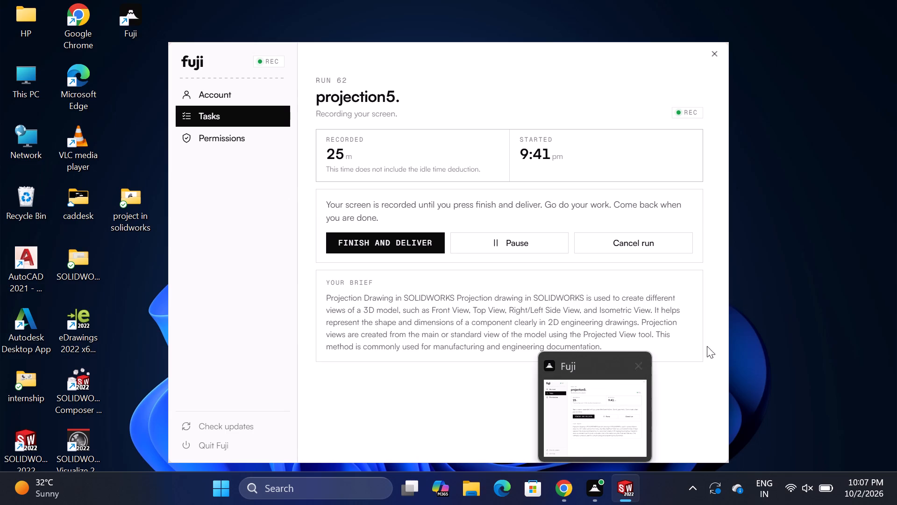
{"action": "scroll", "coordinate": [443, 296], "scroll_direction": "up", "scroll_amount": 2}
{"action": "middle_click_drag", "start_coordinate": [651, 246], "coordinate": [400, 459]}
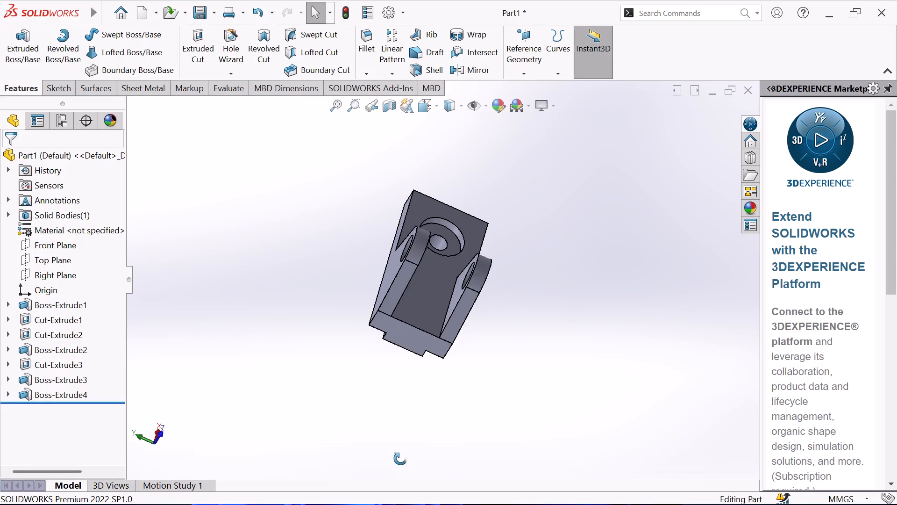
{"action": "middle_click_drag", "start_coordinate": [400, 459], "coordinate": [397, 466]}
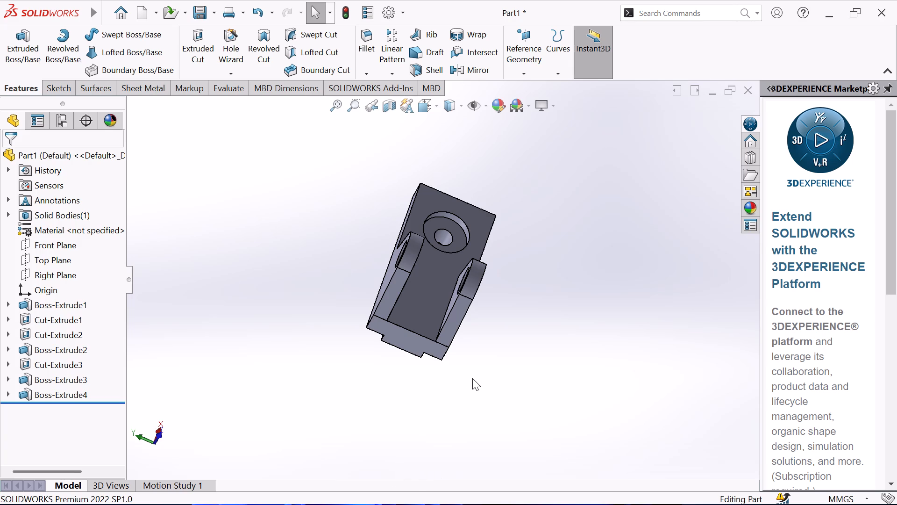
{"action": "scroll", "coordinate": [473, 378], "scroll_direction": "down", "scroll_amount": 1}
{"action": "middle_click_drag", "start_coordinate": [473, 369], "coordinate": [410, 430]}
{"action": "scroll", "coordinate": [452, 269], "scroll_direction": "down", "scroll_amount": 4}
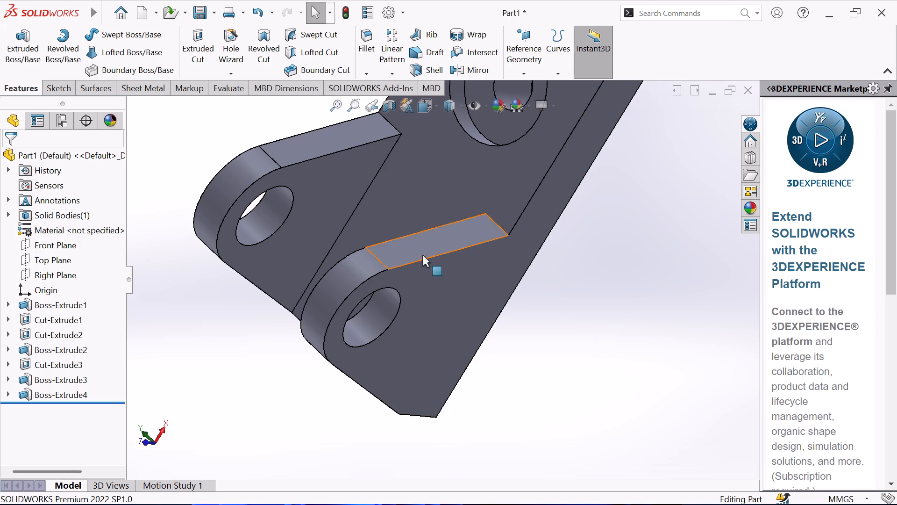
{"action": "scroll", "coordinate": [630, 257], "scroll_direction": "up", "scroll_amount": 2}
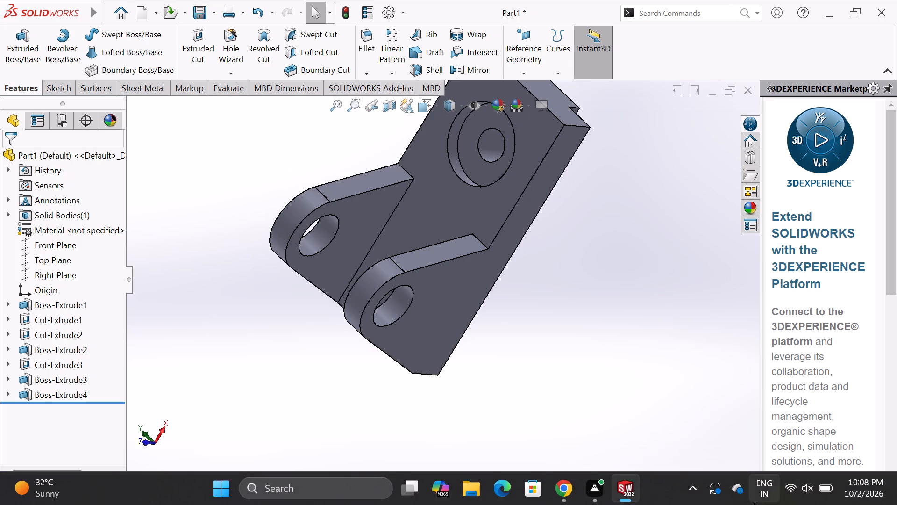
{"action": "middle_click_drag", "start_coordinate": [675, 306], "coordinate": [542, 504]}
{"action": "scroll", "coordinate": [542, 243], "scroll_direction": "up", "scroll_amount": 1}
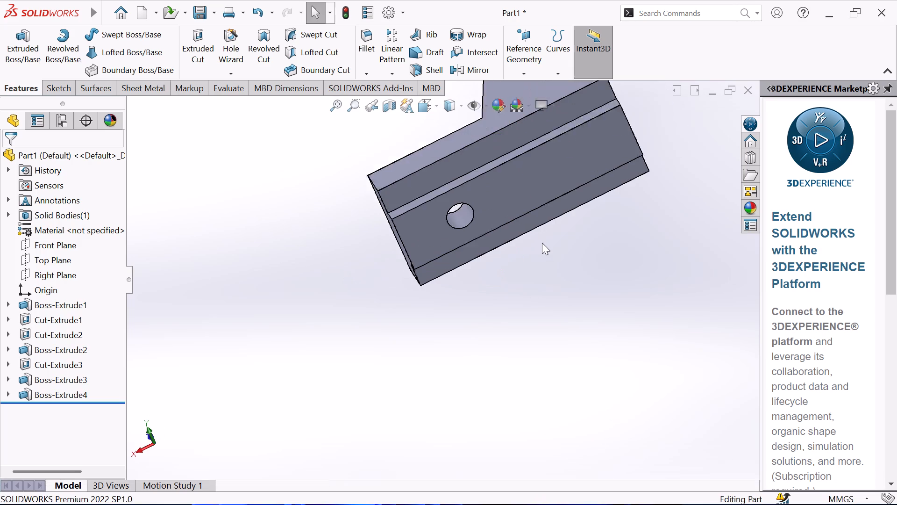
{"action": "scroll", "coordinate": [542, 243], "scroll_direction": "up", "scroll_amount": 2}
{"action": "middle_click_drag", "start_coordinate": [413, 181], "coordinate": [555, 142]}
{"action": "scroll", "coordinate": [550, 162], "scroll_direction": "down", "scroll_amount": 2}
{"action": "middle_click_drag", "start_coordinate": [358, 287], "coordinate": [358, 284]}
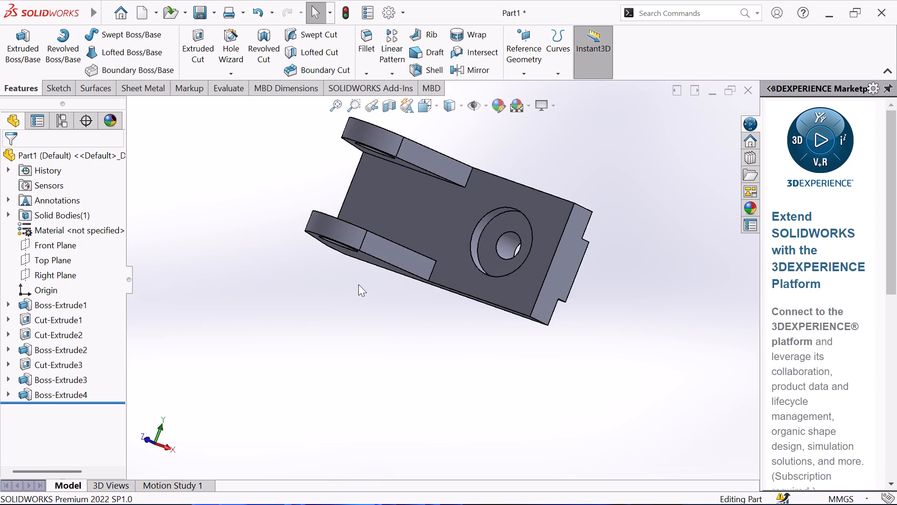
Examine the part from several angles, checking both lugs, the block's top face and the underside rib.
{"action": "middle_click_drag", "start_coordinate": [358, 284], "coordinate": [400, 193]}
{"action": "scroll", "coordinate": [304, 224], "scroll_direction": "down", "scroll_amount": 2}
{"action": "middle_click_drag", "start_coordinate": [296, 230], "coordinate": [327, 258]}
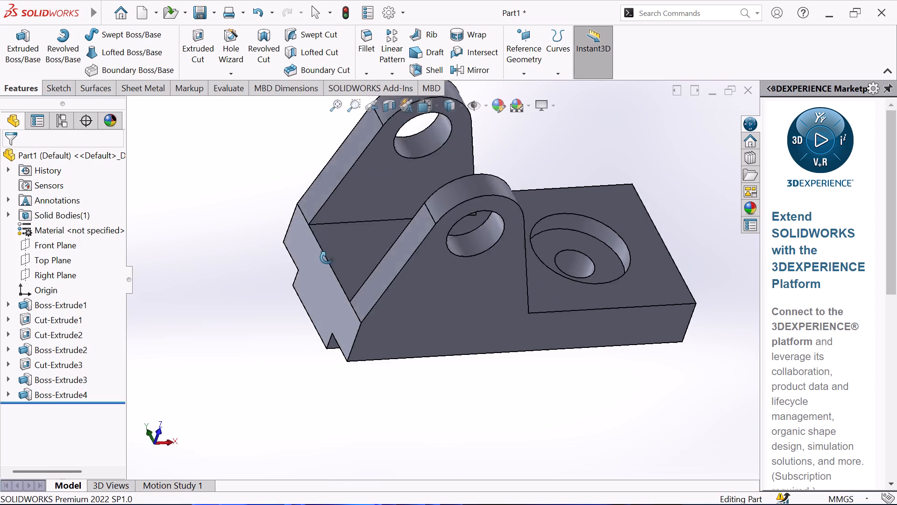
{"action": "middle_click_drag", "start_coordinate": [327, 258], "coordinate": [214, 404]}
{"action": "scroll", "coordinate": [345, 299], "scroll_direction": "up", "scroll_amount": 3}
{"action": "middle_click_drag", "start_coordinate": [473, 258], "coordinate": [484, 243]}
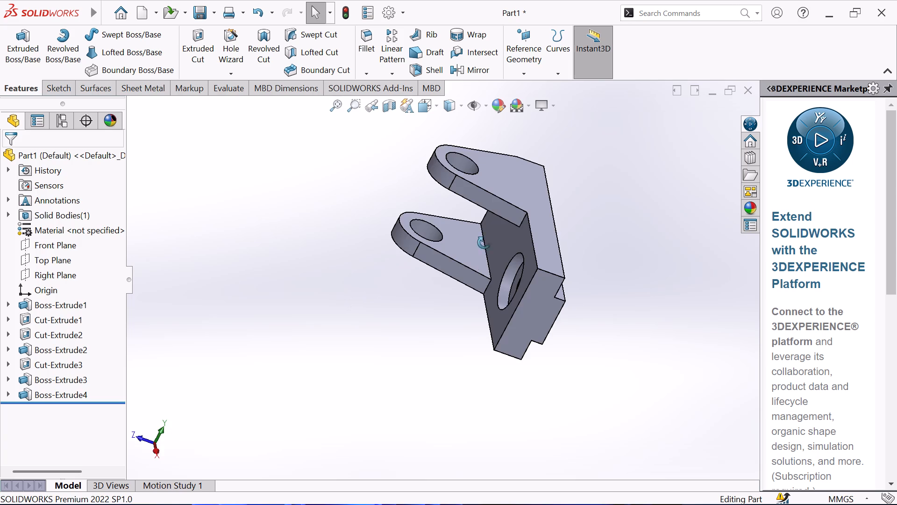
{"action": "middle_click_drag", "start_coordinate": [484, 243], "coordinate": [575, 191]}
{"action": "scroll", "coordinate": [572, 195], "scroll_direction": "down", "scroll_amount": 3}
{"action": "middle_click_drag", "start_coordinate": [542, 259], "coordinate": [518, 178]}
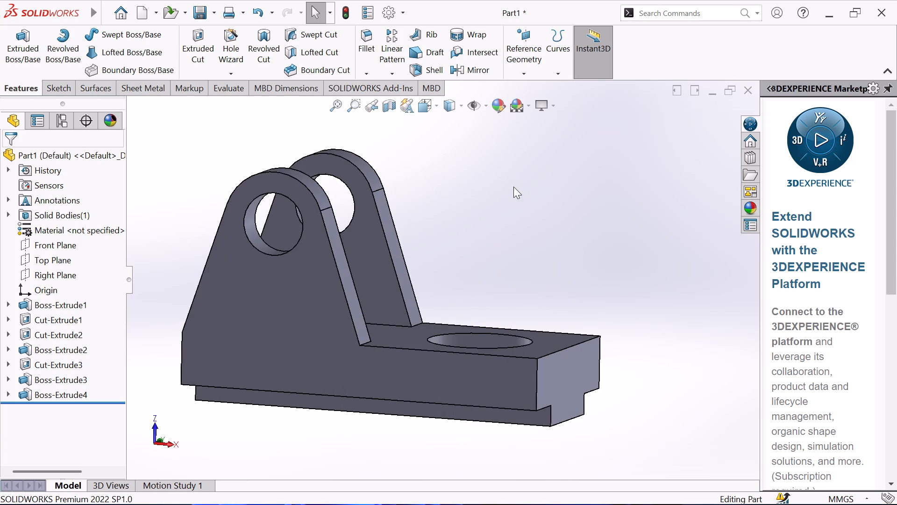
Start a sketch on the block's top face and convert that face's outer edges into sketch lines.
{"action": "middle_click_drag", "start_coordinate": [539, 224], "coordinate": [483, 309]}
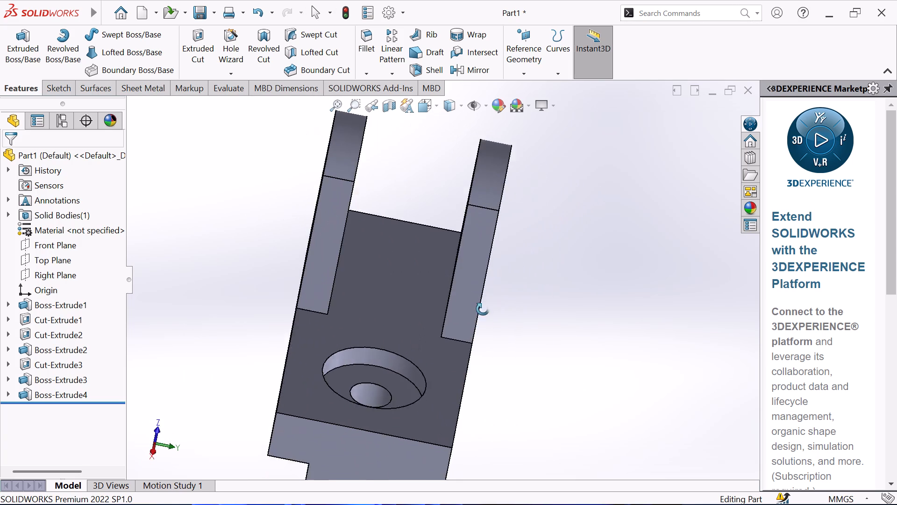
{"action": "middle_click_drag", "start_coordinate": [483, 309], "coordinate": [477, 300]}
{"action": "left_click", "coordinate": [427, 305]}
{"action": "left_click", "coordinate": [477, 277]}
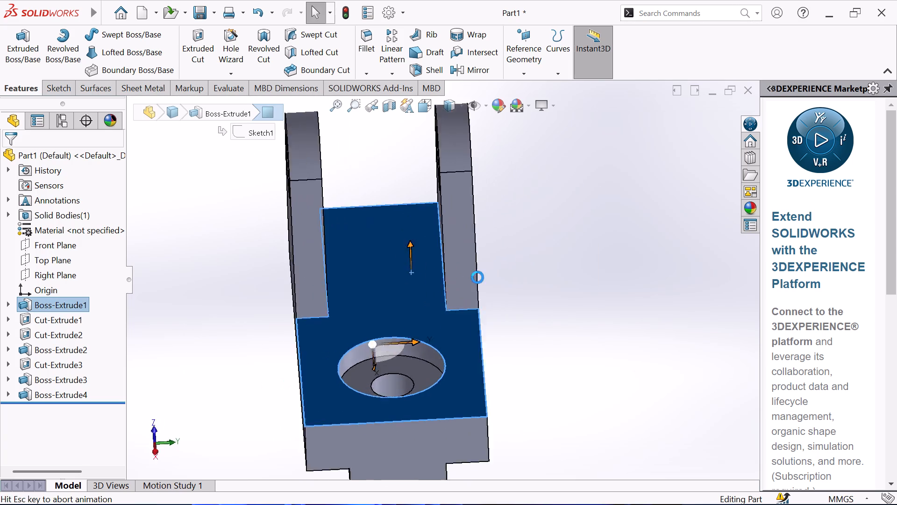
{"action": "left_click", "coordinate": [512, 161]}
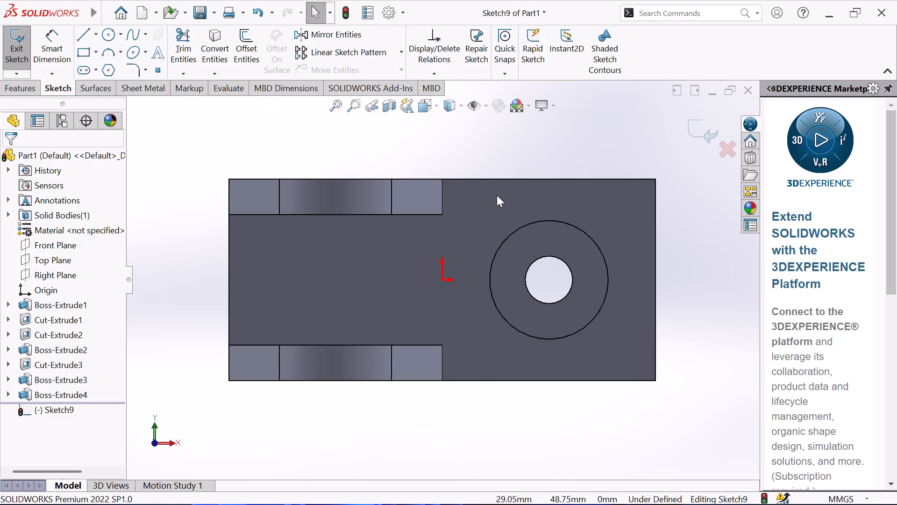
{"action": "left_click", "coordinate": [277, 296]}
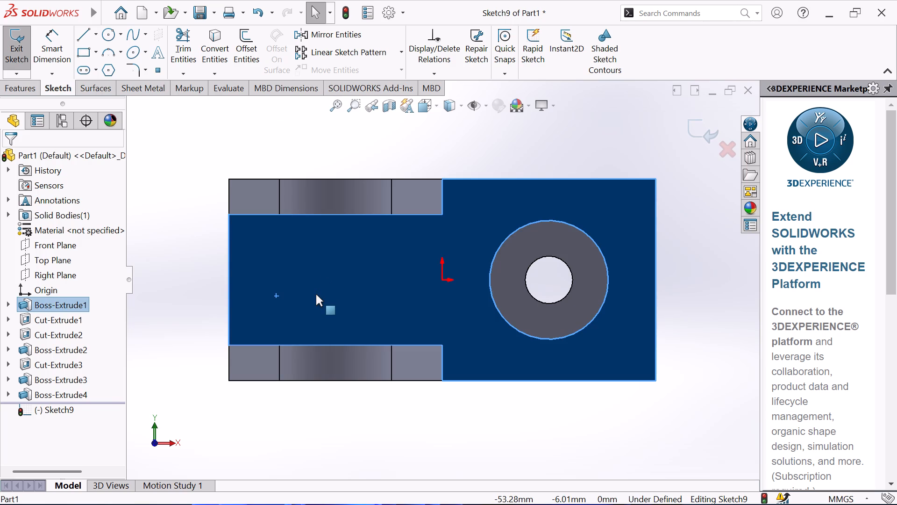
{"action": "left_click", "coordinate": [213, 48]}
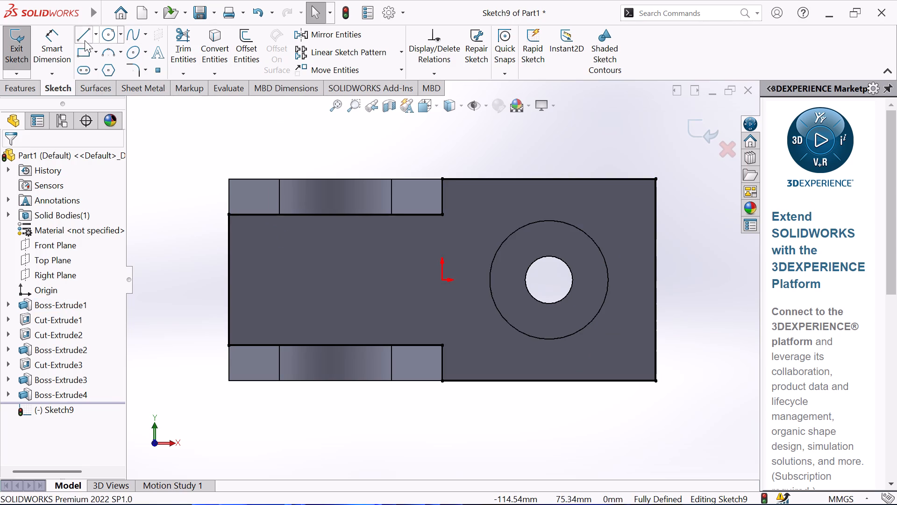
Draw a 55 mm vertical line joining the inner front corners of the two lugs.
{"action": "left_click", "coordinate": [85, 40]}
{"action": "left_click", "coordinate": [443, 215]}
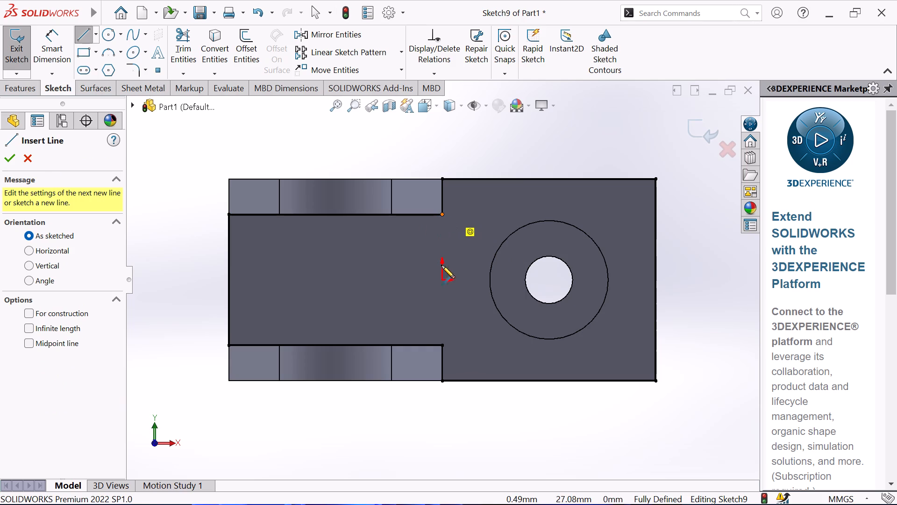
{"action": "left_click", "coordinate": [443, 345]}
{"action": "right_click", "coordinate": [483, 325]}
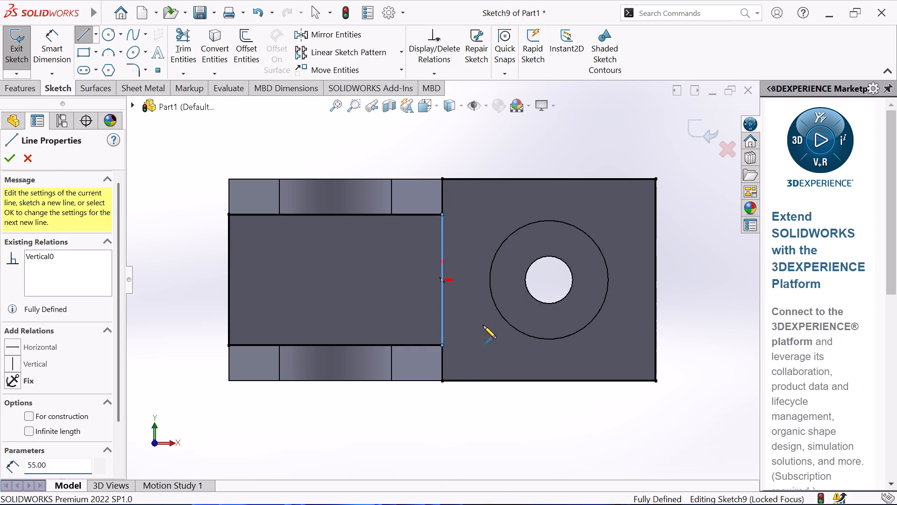
{"action": "left_click", "coordinate": [506, 334]}
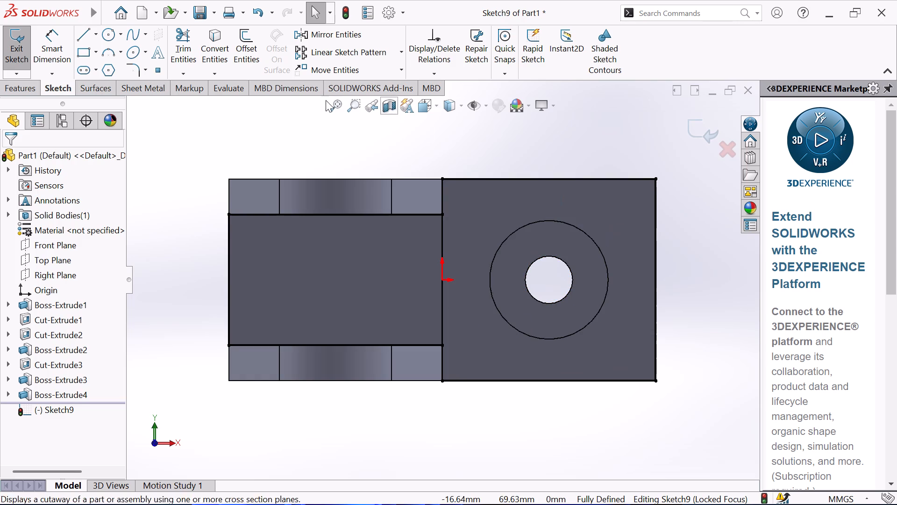
Trim away the three converted outline edges around the stepped-hole end of the block.
{"action": "left_click", "coordinate": [188, 50]}
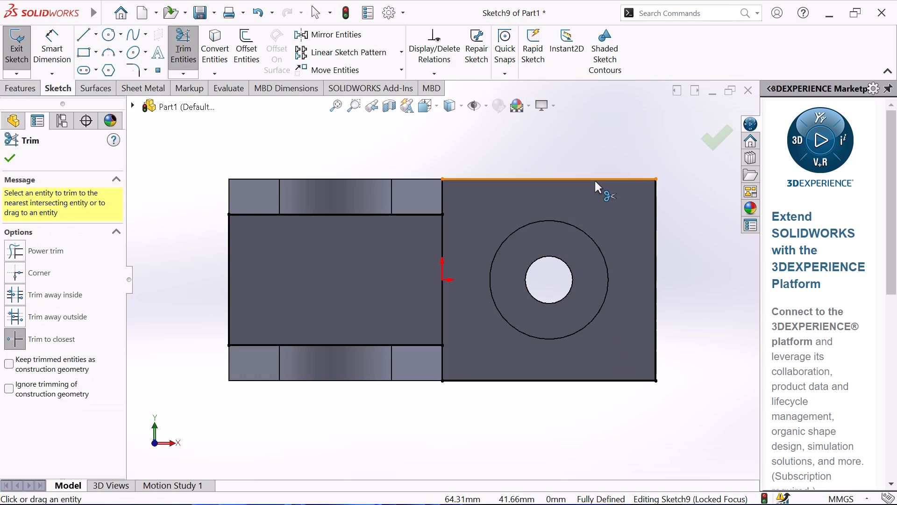
{"action": "left_click", "coordinate": [595, 181]}
{"action": "left_click", "coordinate": [655, 261]}
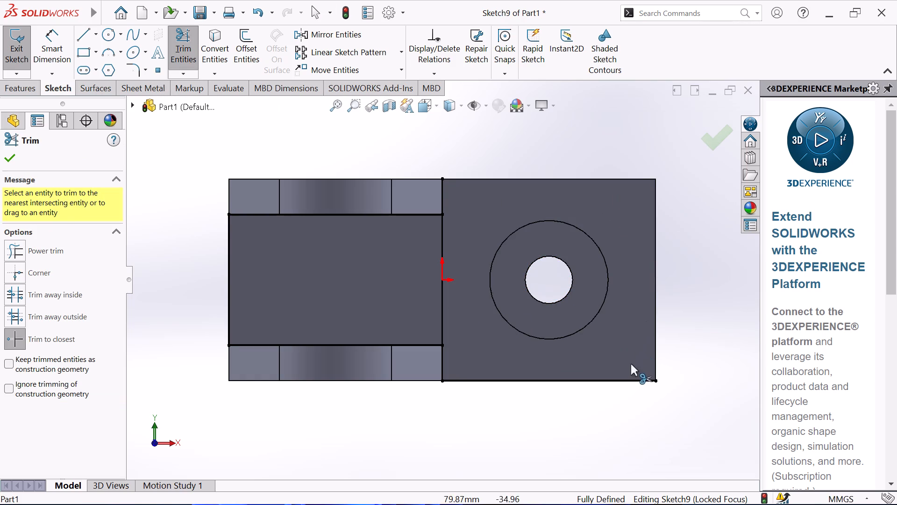
{"action": "left_click", "coordinate": [628, 380]}
{"action": "right_click", "coordinate": [584, 410]}
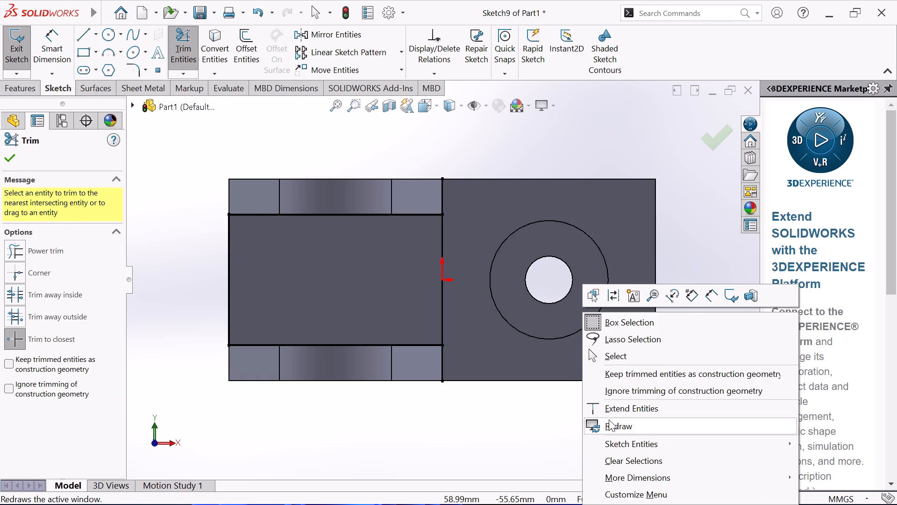
{"action": "left_click", "coordinate": [631, 357]}
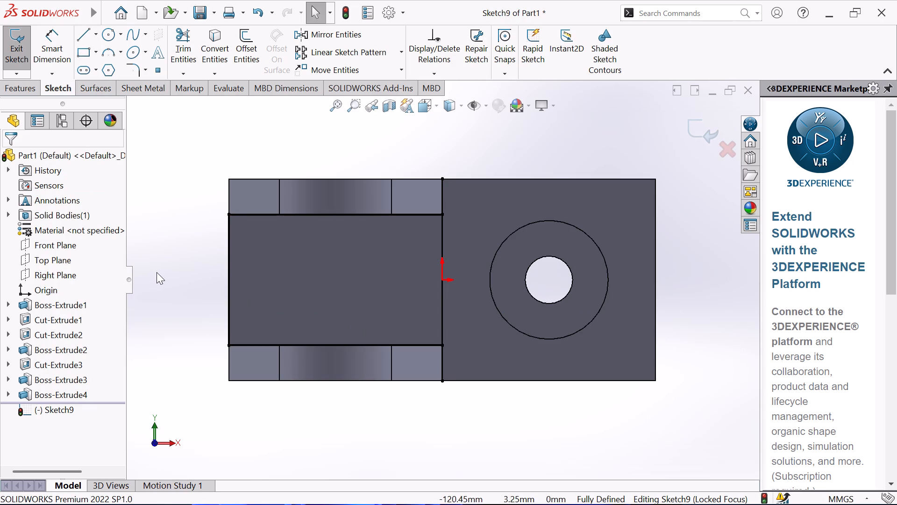
Trim the two short line stubs at the lugs' front ends, leaving a closed rectangle between the lugs.
{"action": "middle_click_drag", "start_coordinate": [161, 268], "coordinate": [152, 213]}
{"action": "middle_click_drag", "start_coordinate": [151, 214], "coordinate": [142, 224]}
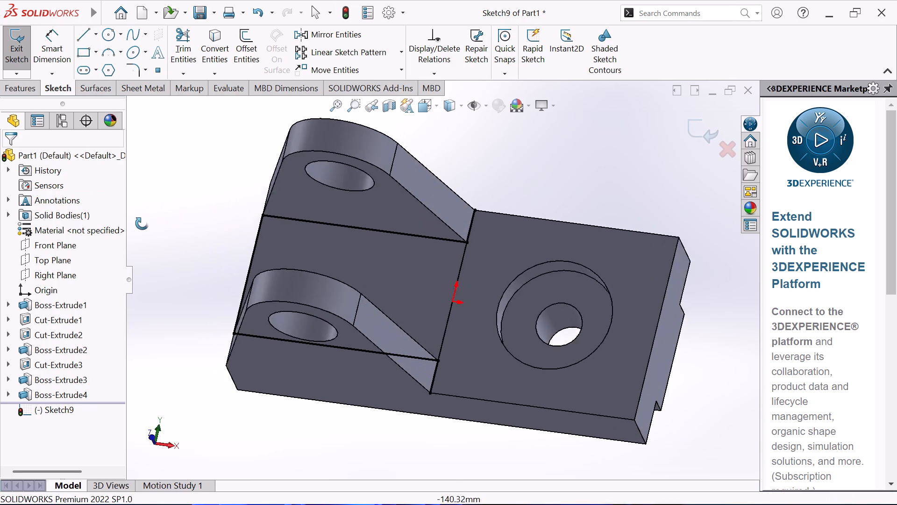
{"action": "middle_click_drag", "start_coordinate": [142, 224], "coordinate": [136, 237]}
{"action": "middle_click", "coordinate": [135, 239]}
{"action": "middle_click_drag", "start_coordinate": [135, 239], "coordinate": [139, 275]}
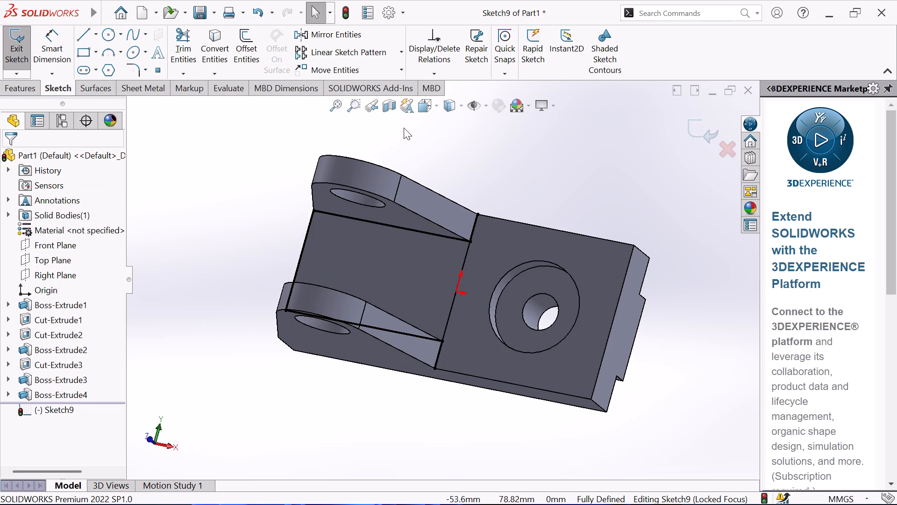
{"action": "left_click", "coordinate": [417, 105]}
{"action": "left_click", "coordinate": [286, 304]}
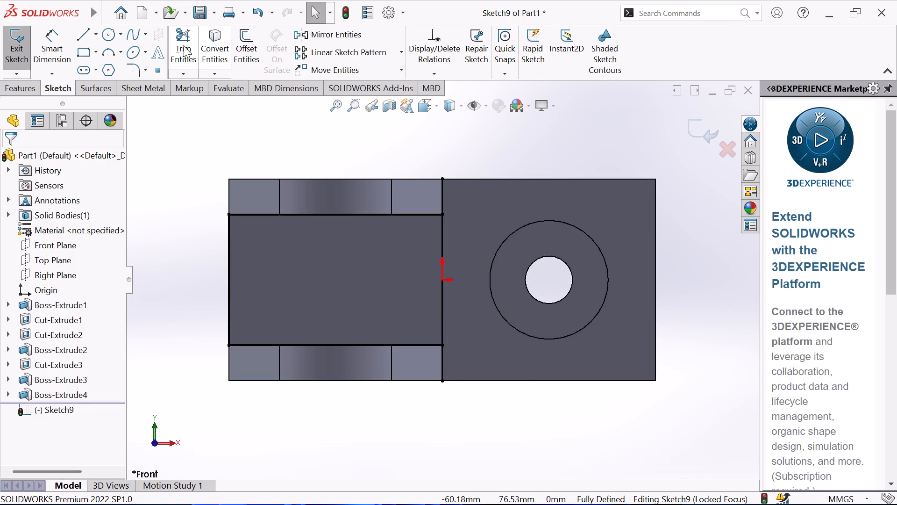
{"action": "left_click", "coordinate": [181, 44]}
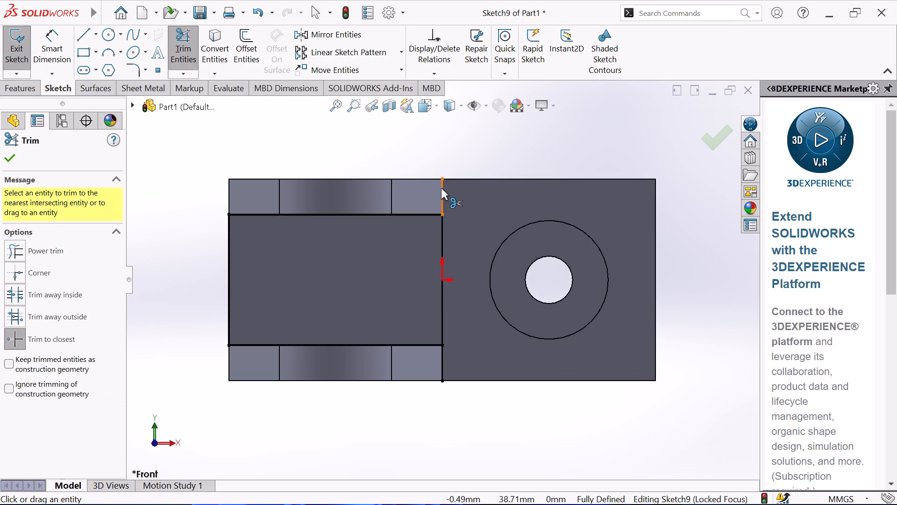
{"action": "left_click", "coordinate": [441, 188]}
{"action": "left_click", "coordinate": [443, 371]}
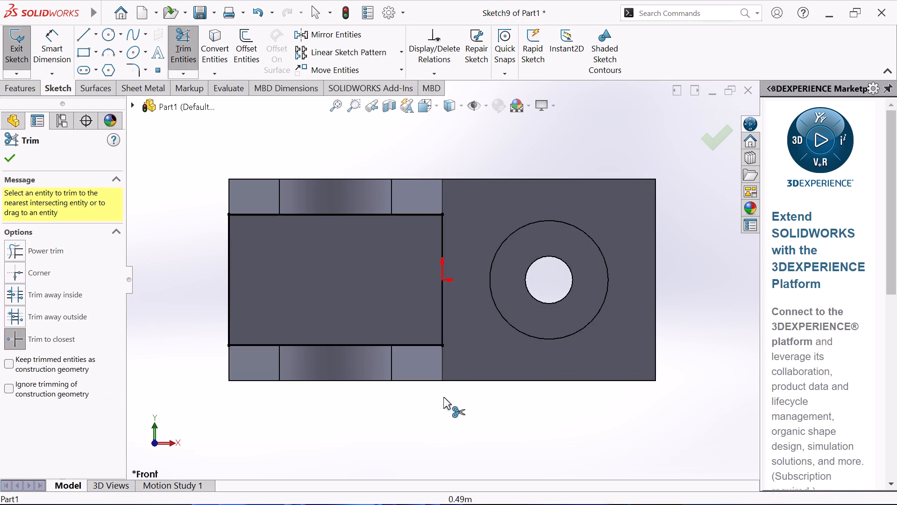
{"action": "right_click", "coordinate": [440, 414]}
{"action": "left_click", "coordinate": [499, 356]}
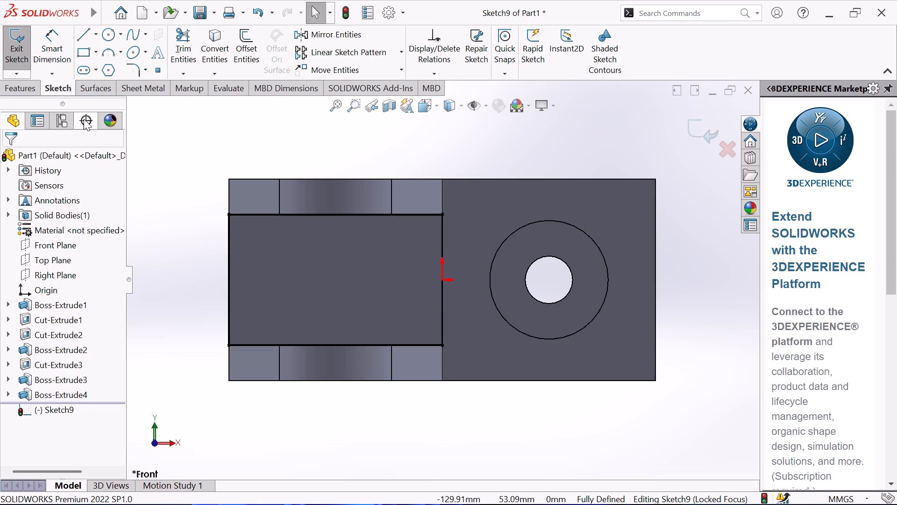
Extrude the rectangle between the lugs 25 mm blind upward, merging the result.
{"action": "left_click", "coordinate": [14, 85]}
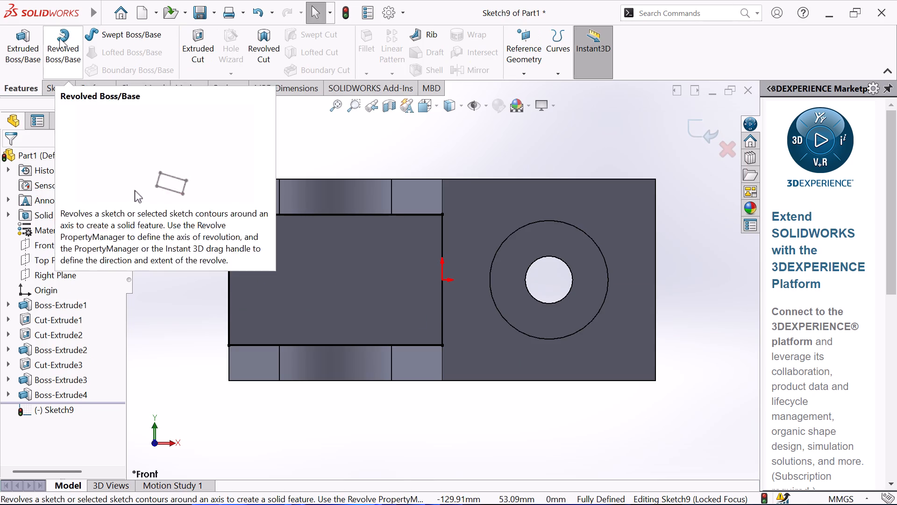
{"action": "left_click", "coordinate": [21, 30]}
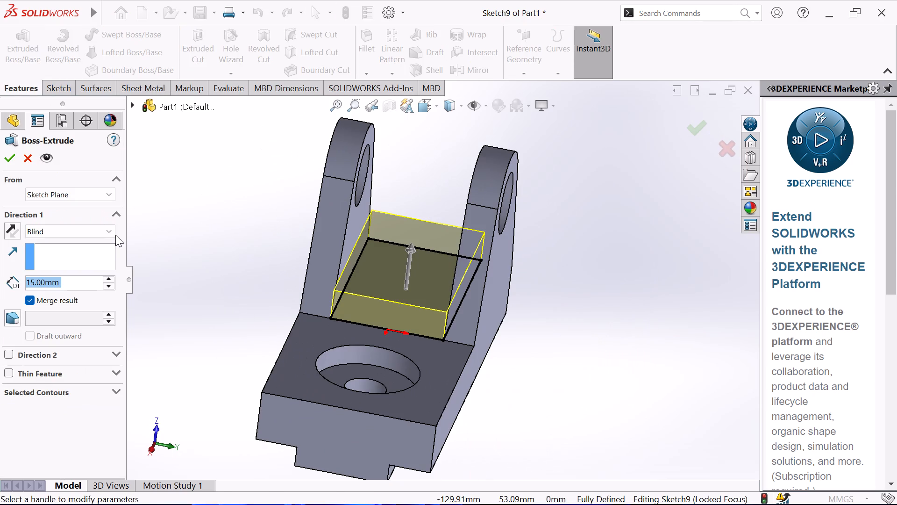
{"action": "left_click", "coordinate": [108, 279]}
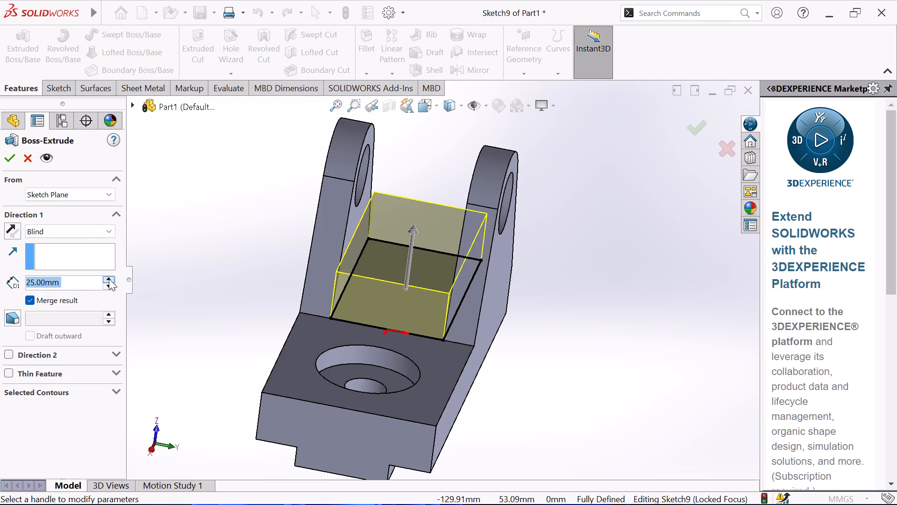
{"action": "middle_click_drag", "start_coordinate": [206, 265], "coordinate": [235, 233]}
{"action": "left_click", "coordinate": [12, 164]}
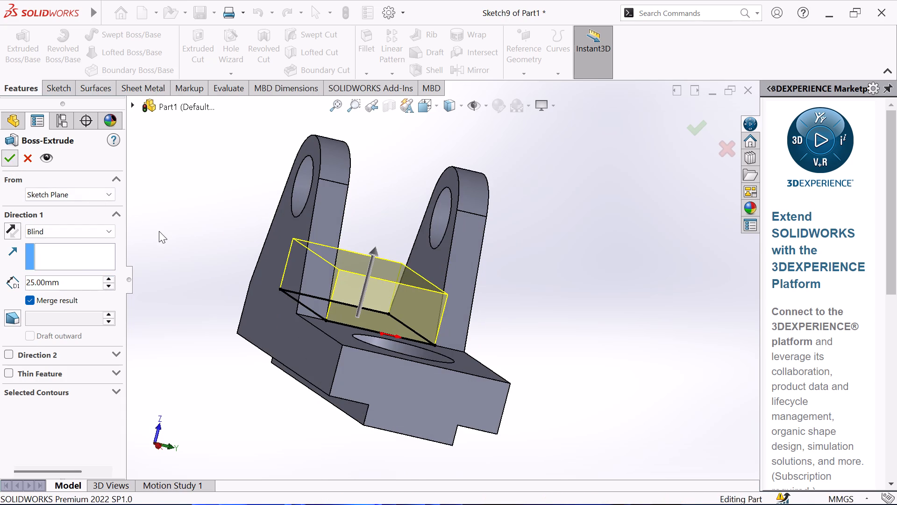
{"action": "left_click", "coordinate": [160, 231]}
Start a sketch on the small triangular side face projecting past the lug's slanted edge and convert its edges.
{"action": "middle_click_drag", "start_coordinate": [160, 232], "coordinate": [101, 306]}
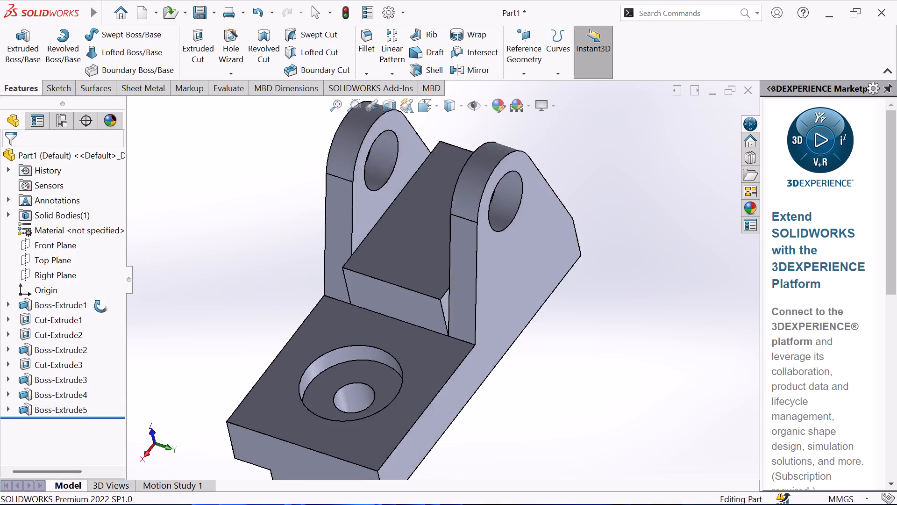
{"action": "middle_click_drag", "start_coordinate": [101, 306], "coordinate": [73, 314]}
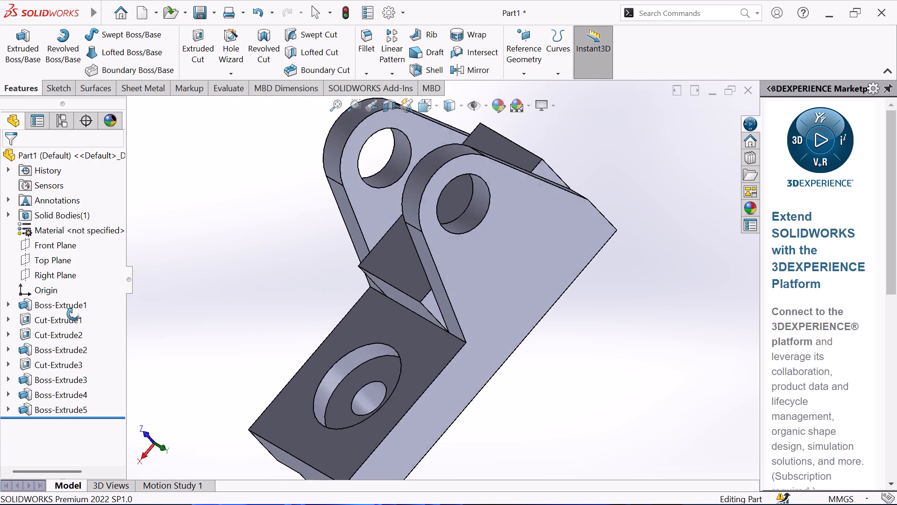
{"action": "middle_click_drag", "start_coordinate": [73, 314], "coordinate": [73, 312]}
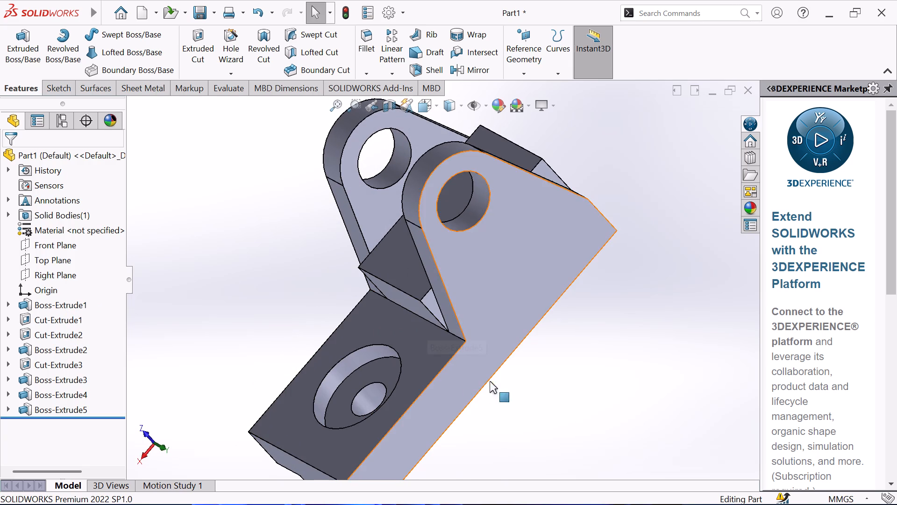
{"action": "left_click", "coordinate": [435, 310]}
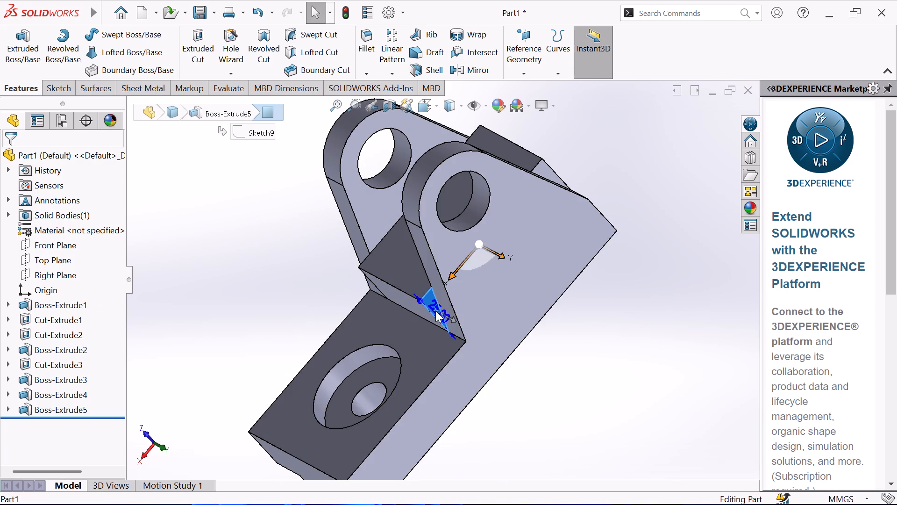
{"action": "left_click", "coordinate": [485, 279]}
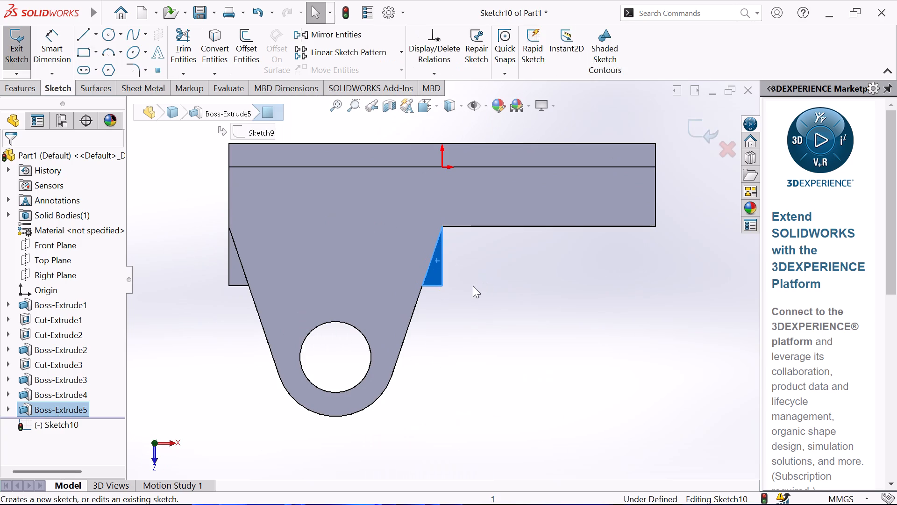
{"action": "left_click", "coordinate": [218, 49]}
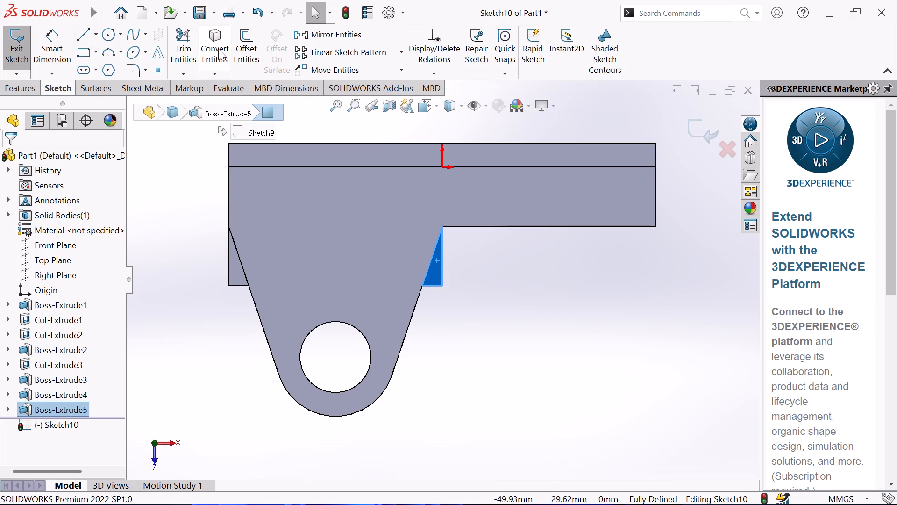
Cut the converted triangle Through All across the raised block, slanting its end flush with the lugs on the stepped-hole side.
{"action": "left_click", "coordinate": [11, 87]}
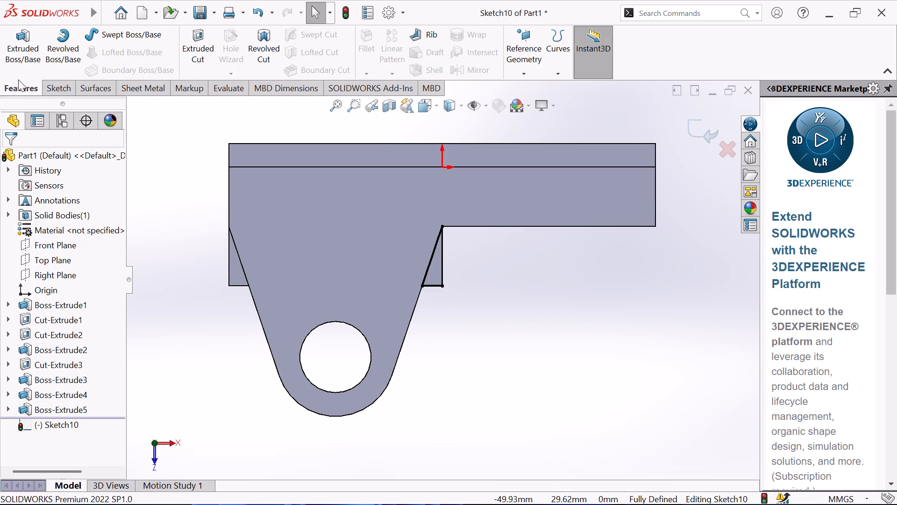
{"action": "left_click", "coordinate": [204, 43]}
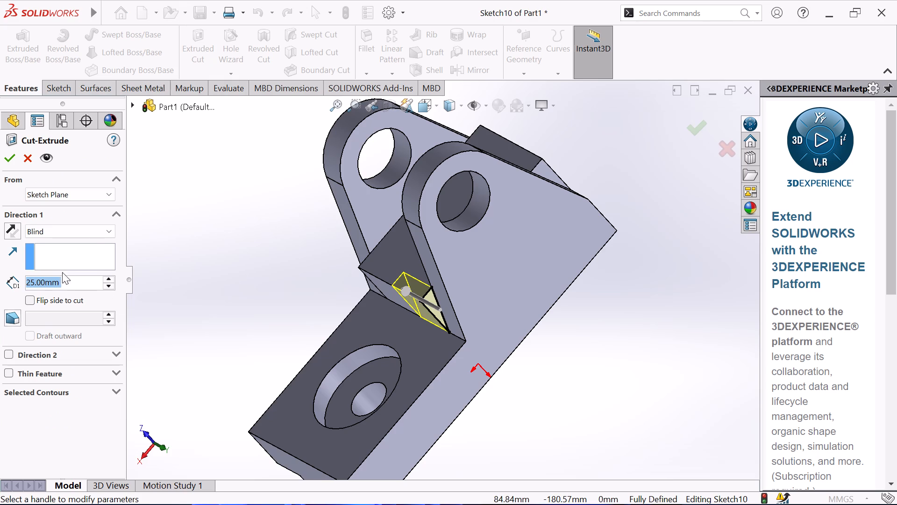
{"action": "left_click", "coordinate": [96, 231]}
{"action": "left_click", "coordinate": [93, 251]}
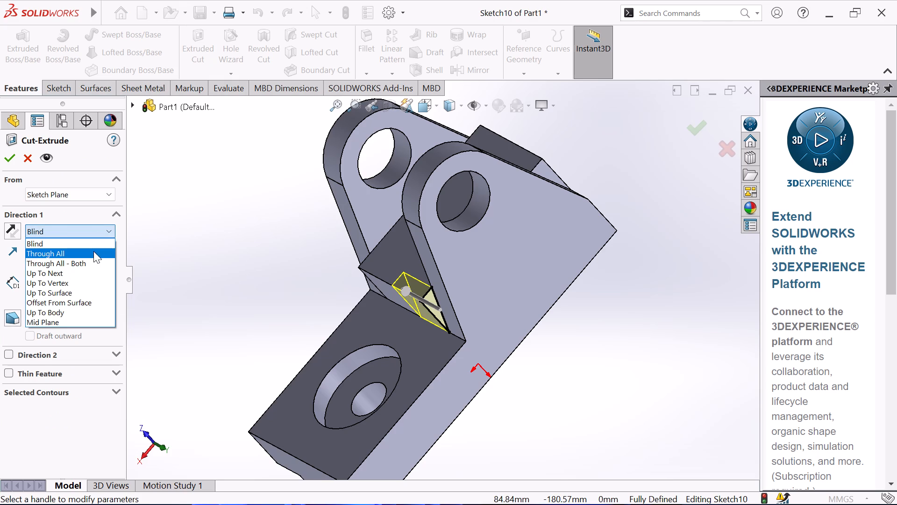
{"action": "left_click", "coordinate": [192, 264]}
{"action": "middle_click_drag", "start_coordinate": [203, 265], "coordinate": [250, 230]}
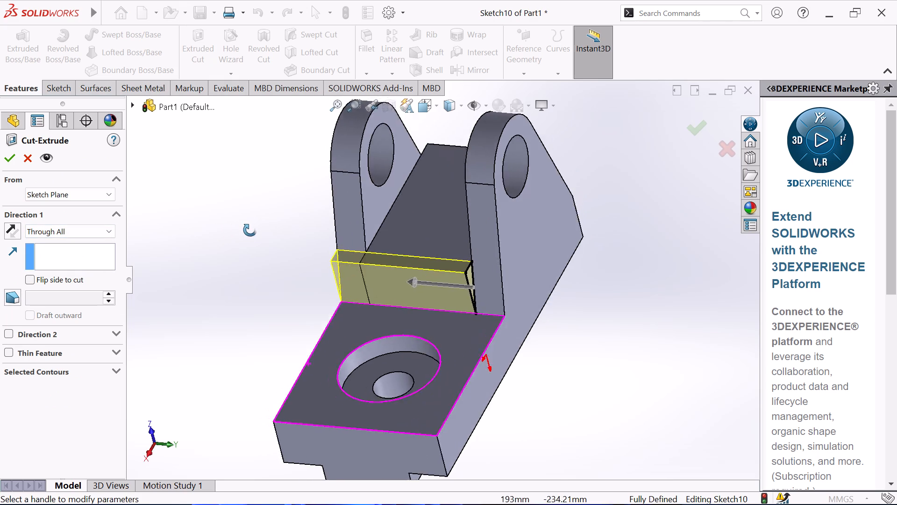
{"action": "middle_click_drag", "start_coordinate": [250, 230], "coordinate": [289, 237]}
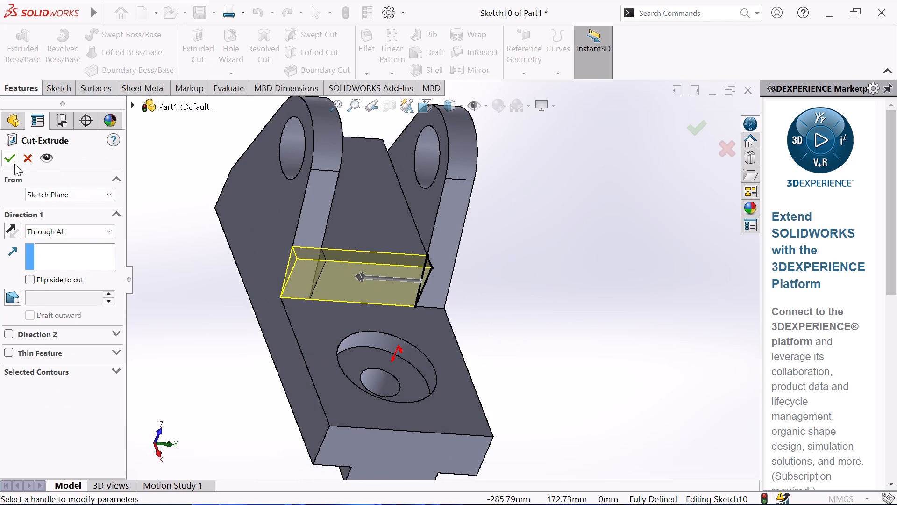
{"action": "left_click", "coordinate": [14, 162]}
{"action": "left_click", "coordinate": [185, 337]}
Start a sketch on the remaining triangular side face at the raised block's opposite end and convert its edges.
{"action": "middle_click_drag", "start_coordinate": [187, 337], "coordinate": [188, 337]}
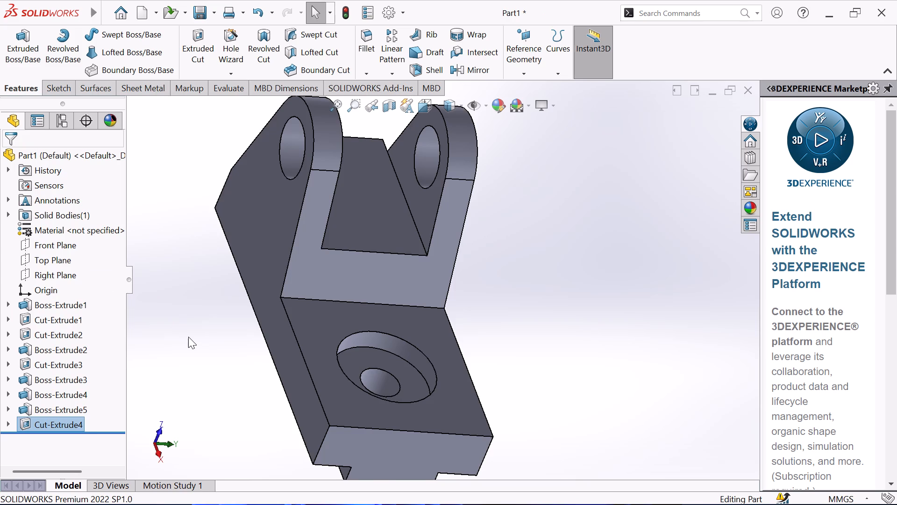
{"action": "middle_click_drag", "start_coordinate": [188, 337], "coordinate": [88, 477]}
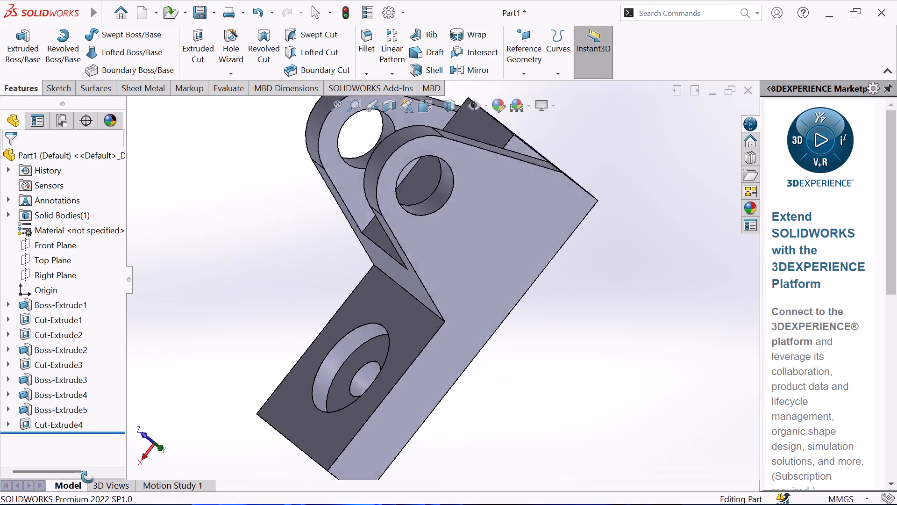
{"action": "middle_click_drag", "start_coordinate": [88, 477], "coordinate": [71, 476]}
{"action": "middle_click_drag", "start_coordinate": [91, 447], "coordinate": [147, 379]}
{"action": "middle_click", "coordinate": [157, 368]}
{"action": "middle_click", "coordinate": [168, 358]}
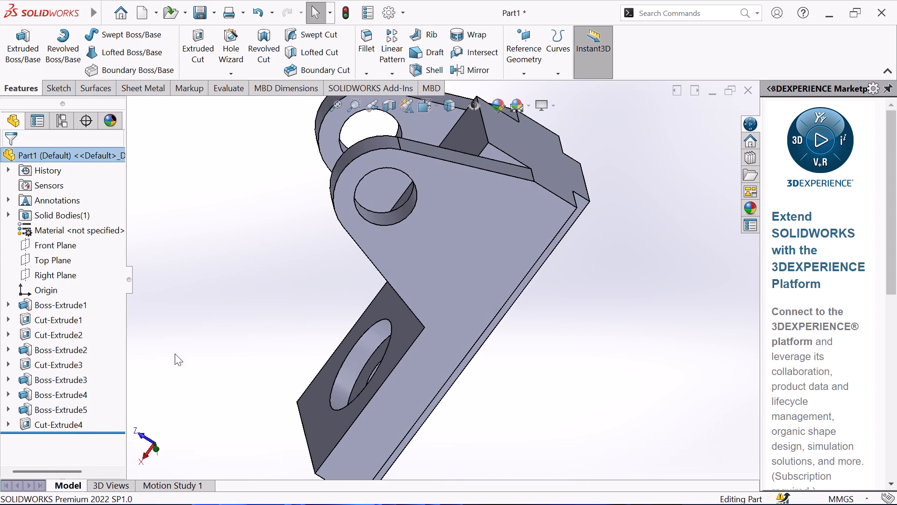
{"action": "middle_click_drag", "start_coordinate": [220, 362], "coordinate": [282, 290]}
{"action": "middle_click_drag", "start_coordinate": [225, 330], "coordinate": [368, 274]}
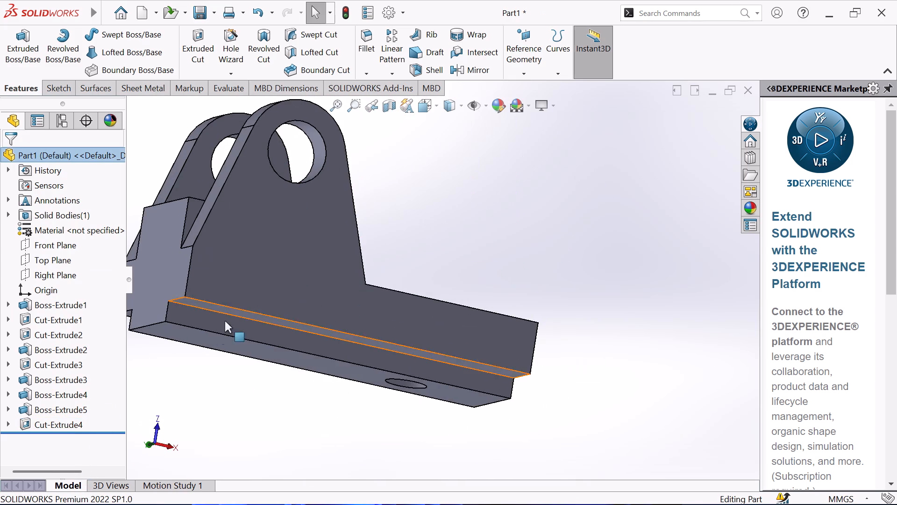
{"action": "left_click", "coordinate": [194, 206]}
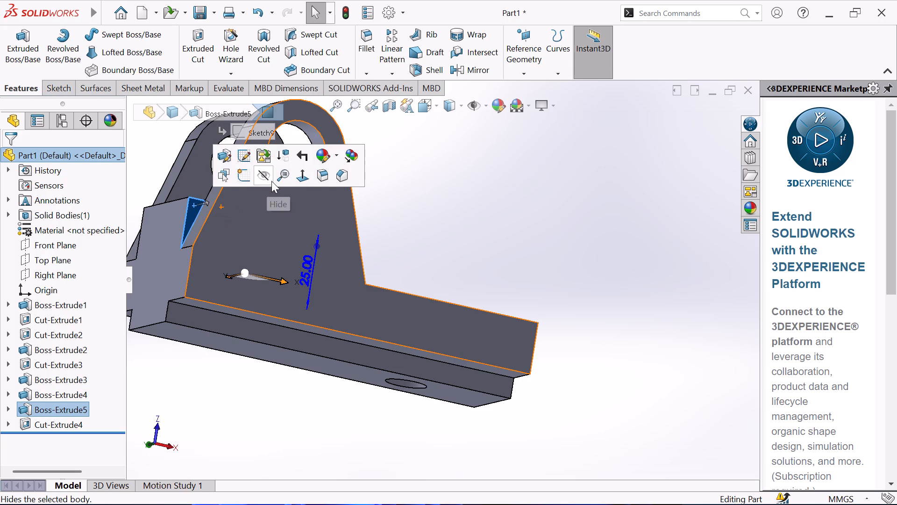
{"action": "left_click", "coordinate": [243, 170]}
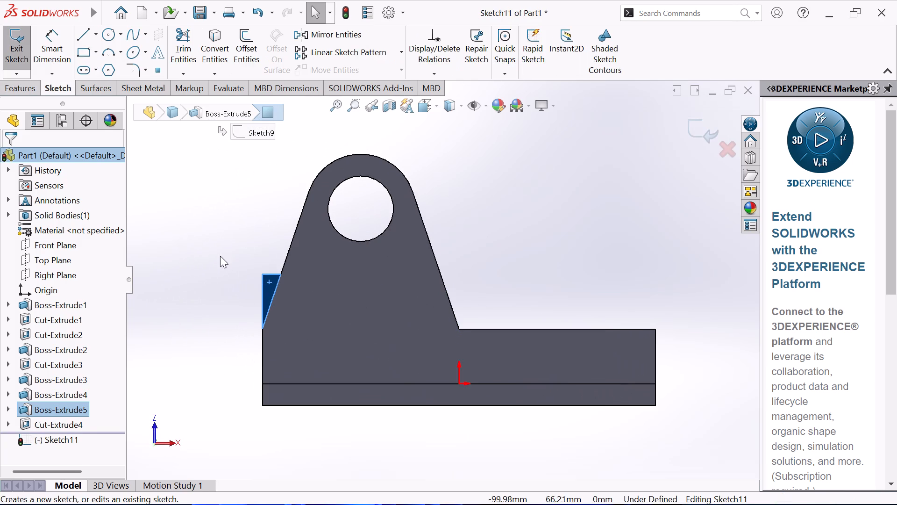
{"action": "left_click", "coordinate": [214, 41]}
Cut this triangle Through All across the raised block, slanting its outer end flush with the lugs.
{"action": "middle_click_drag", "start_coordinate": [192, 241], "coordinate": [257, 250]}
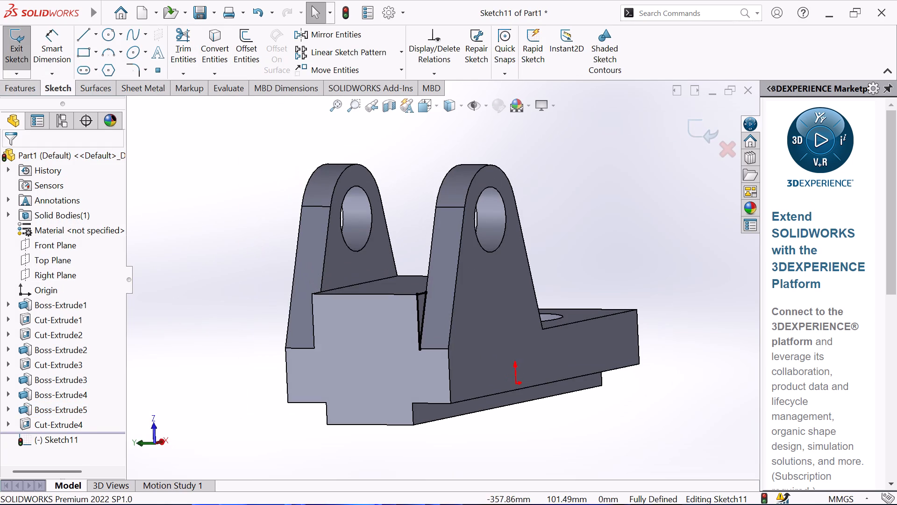
{"action": "left_click", "coordinate": [28, 83]}
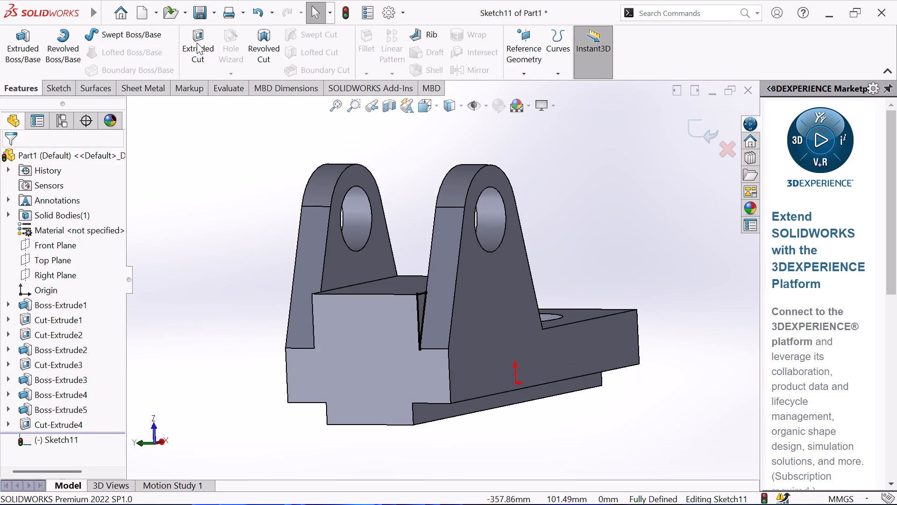
{"action": "left_click", "coordinate": [197, 43]}
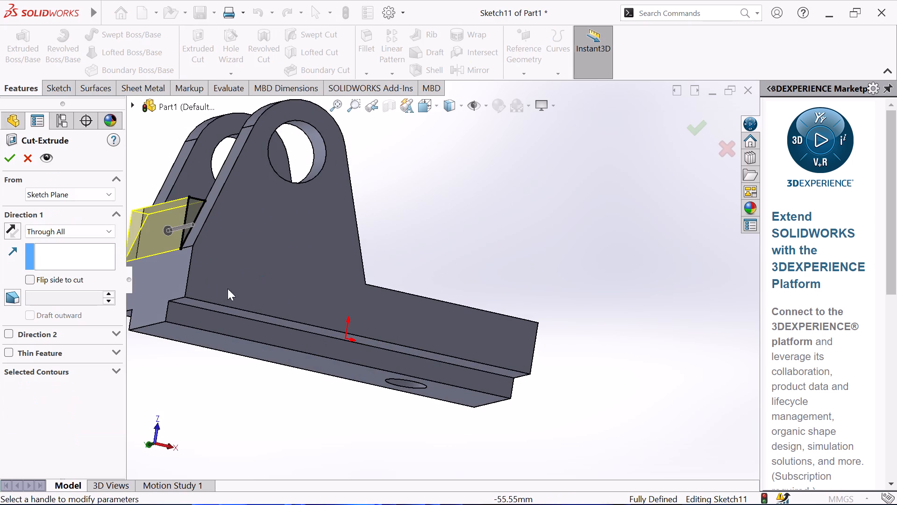
{"action": "left_click", "coordinate": [9, 153]}
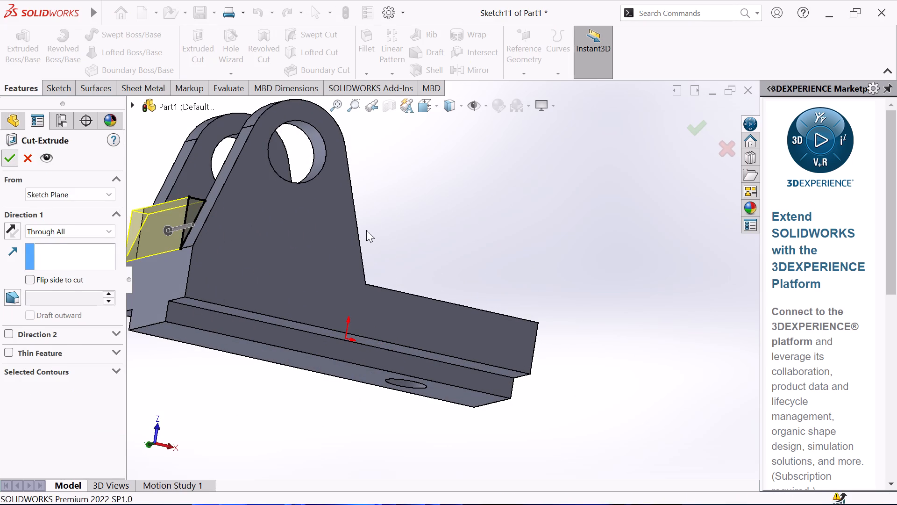
{"action": "left_click", "coordinate": [400, 228]}
Examine the part from all sides, checking the lugs, slanted block ends, stepped hole and underside rib.
{"action": "scroll", "coordinate": [400, 228], "scroll_direction": "up", "scroll_amount": 2}
{"action": "middle_click_drag", "start_coordinate": [400, 228], "coordinate": [362, 284]}
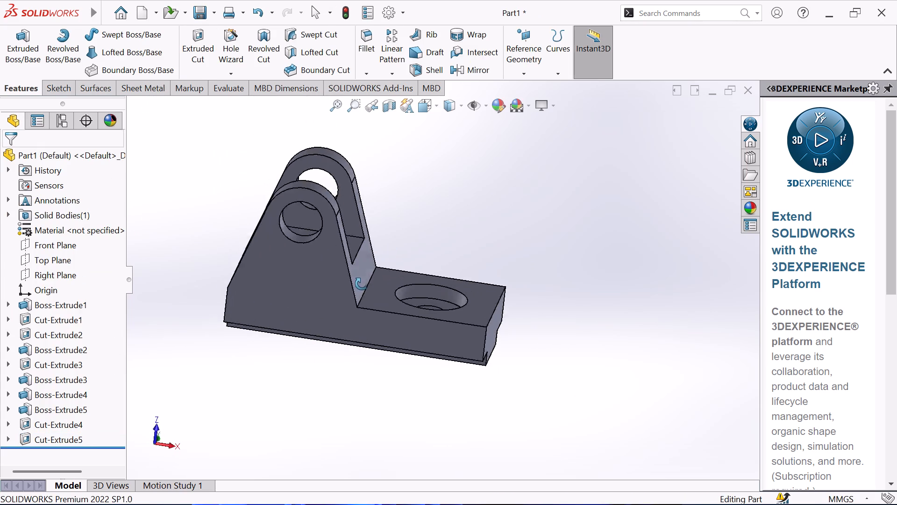
{"action": "middle_click_drag", "start_coordinate": [362, 284], "coordinate": [399, 320]}
{"action": "middle_click_drag", "start_coordinate": [399, 312], "coordinate": [400, 299]}
{"action": "middle_click", "coordinate": [400, 299]}
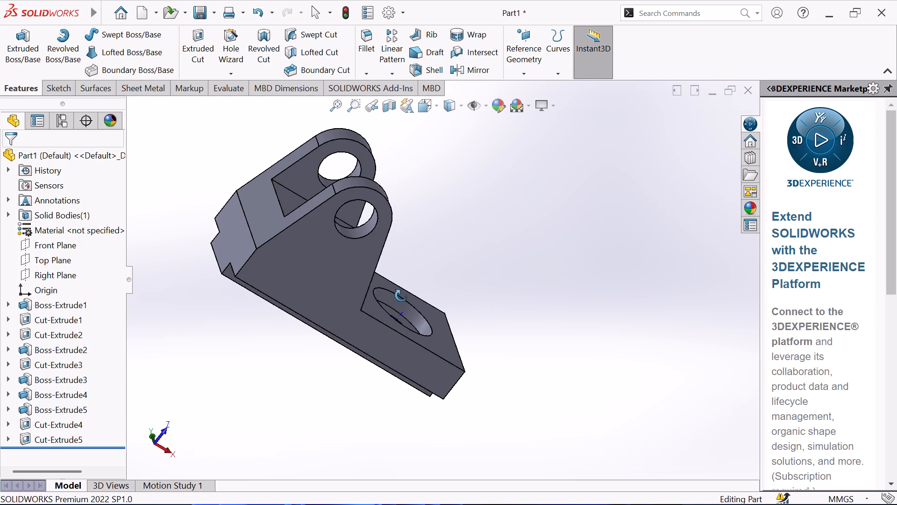
{"action": "middle_click", "coordinate": [401, 293]}
{"action": "middle_click_drag", "start_coordinate": [402, 289], "coordinate": [224, 355]}
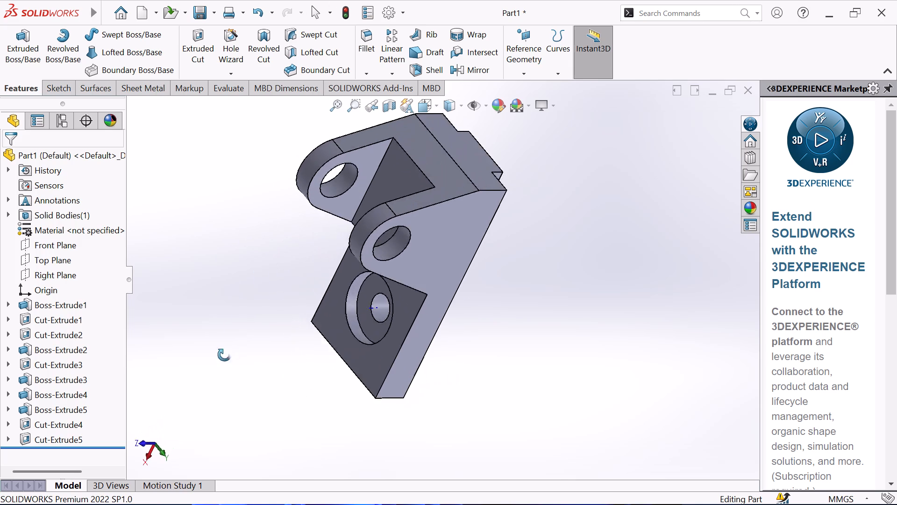
{"action": "middle_click_drag", "start_coordinate": [224, 355], "coordinate": [423, 248]}
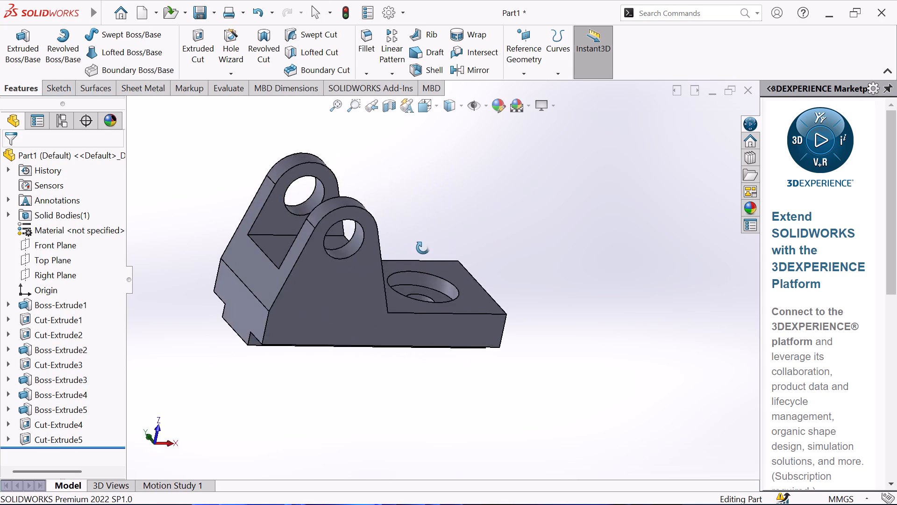
{"action": "middle_click_drag", "start_coordinate": [423, 248], "coordinate": [356, 297]}
{"action": "scroll", "coordinate": [355, 291], "scroll_direction": "down", "scroll_amount": 2}
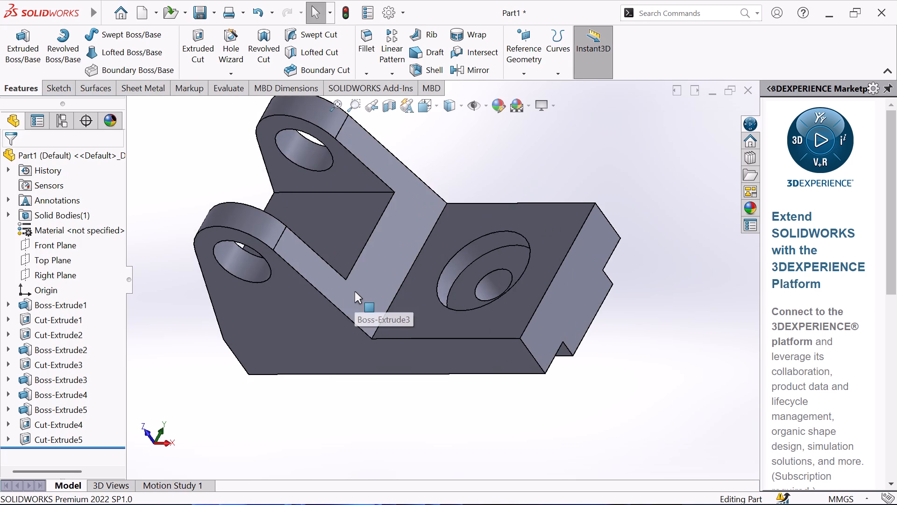
{"action": "scroll", "coordinate": [327, 304], "scroll_direction": "up", "scroll_amount": 2}
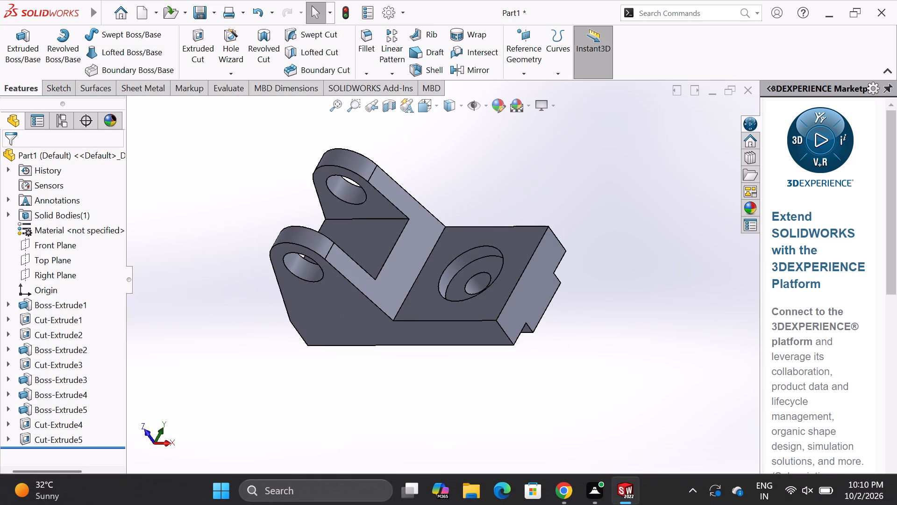
{"action": "scroll", "coordinate": [517, 362], "scroll_direction": "up", "scroll_amount": 2}
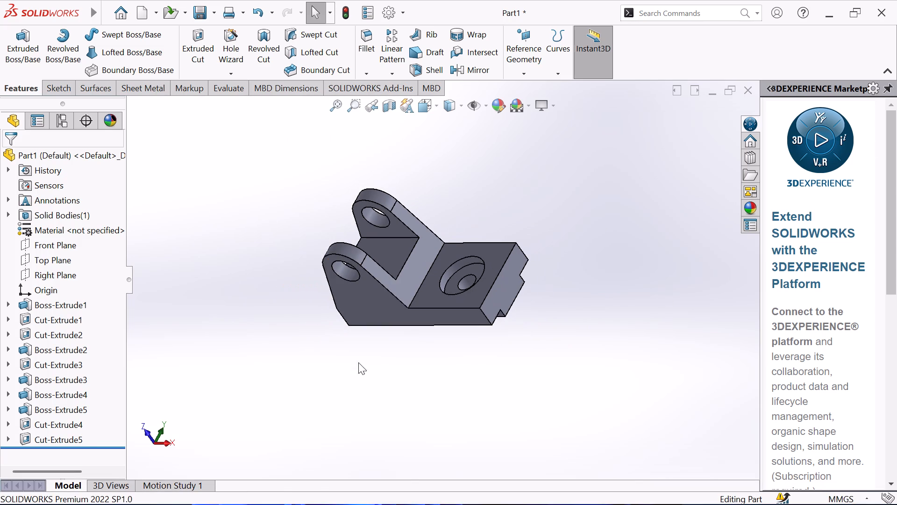
{"action": "middle_click_drag", "start_coordinate": [266, 368], "coordinate": [458, 198]}
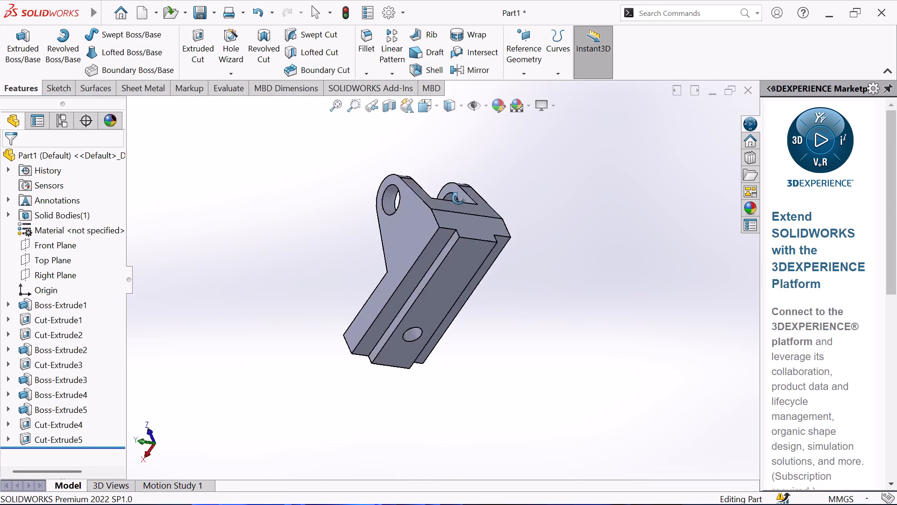
{"action": "middle_click_drag", "start_coordinate": [458, 198], "coordinate": [354, 442]}
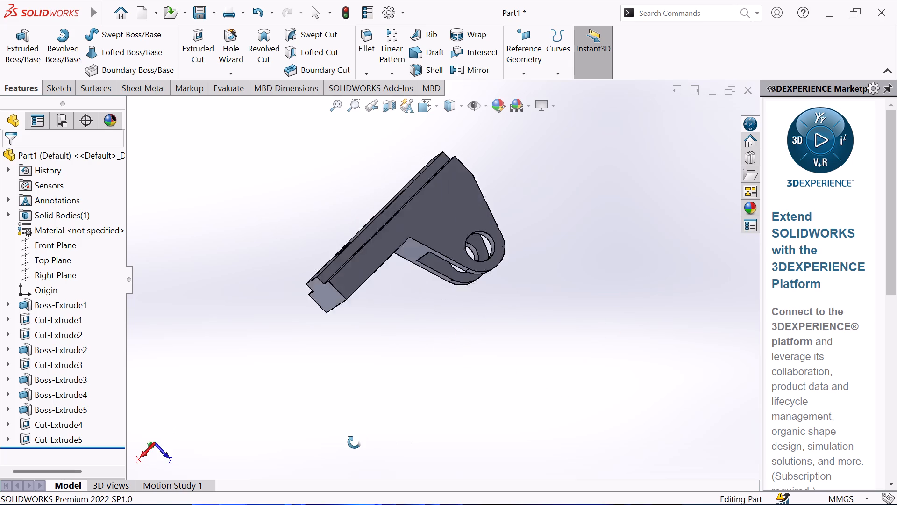
{"action": "middle_click_drag", "start_coordinate": [354, 442], "coordinate": [399, 504]}
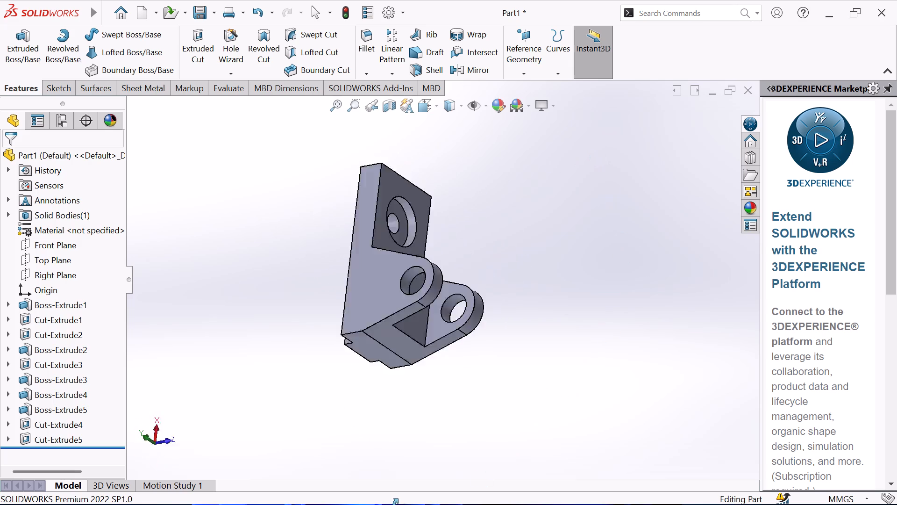
{"action": "middle_click_drag", "start_coordinate": [399, 504], "coordinate": [459, 337]}
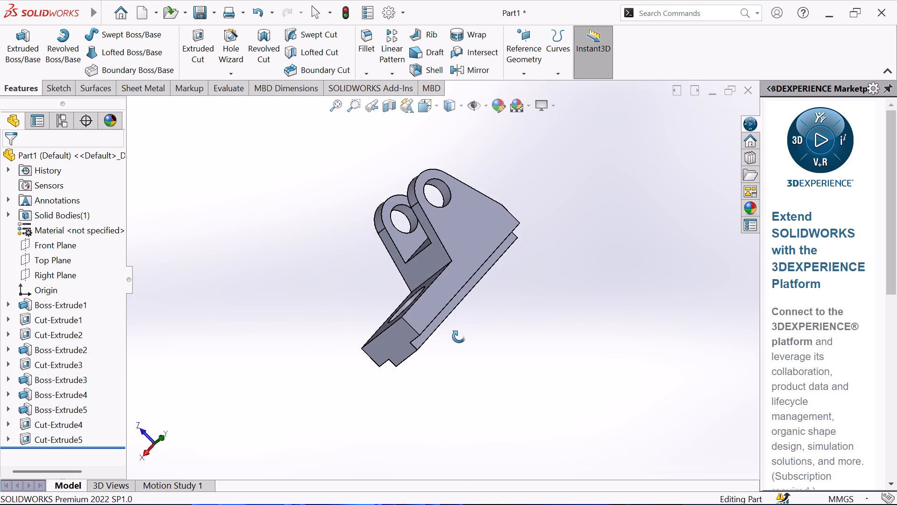
{"action": "middle_click_drag", "start_coordinate": [459, 337], "coordinate": [463, 280]}
{"action": "scroll", "coordinate": [365, 312], "scroll_direction": "up", "scroll_amount": 1}
{"action": "middle_click_drag", "start_coordinate": [365, 312], "coordinate": [454, 227]}
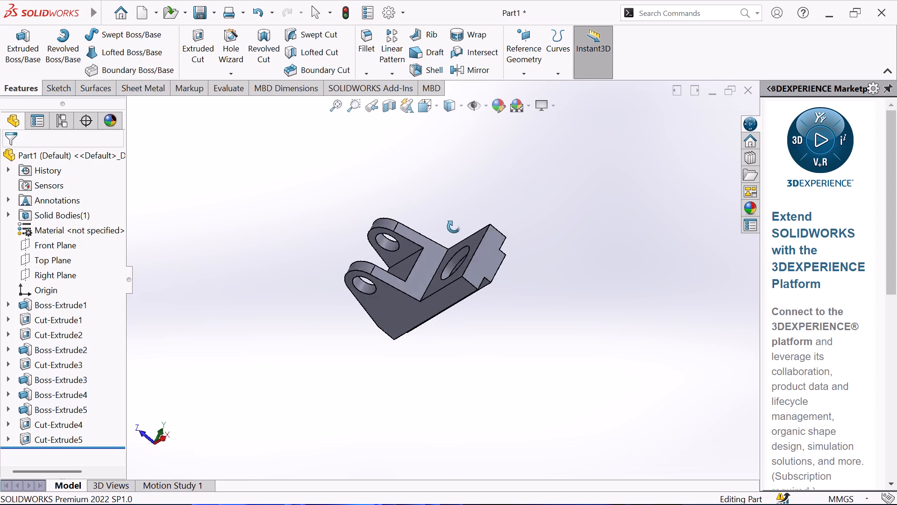
{"action": "middle_click_drag", "start_coordinate": [454, 227], "coordinate": [504, 204]}
{"action": "scroll", "coordinate": [505, 223], "scroll_direction": "down", "scroll_amount": 2}
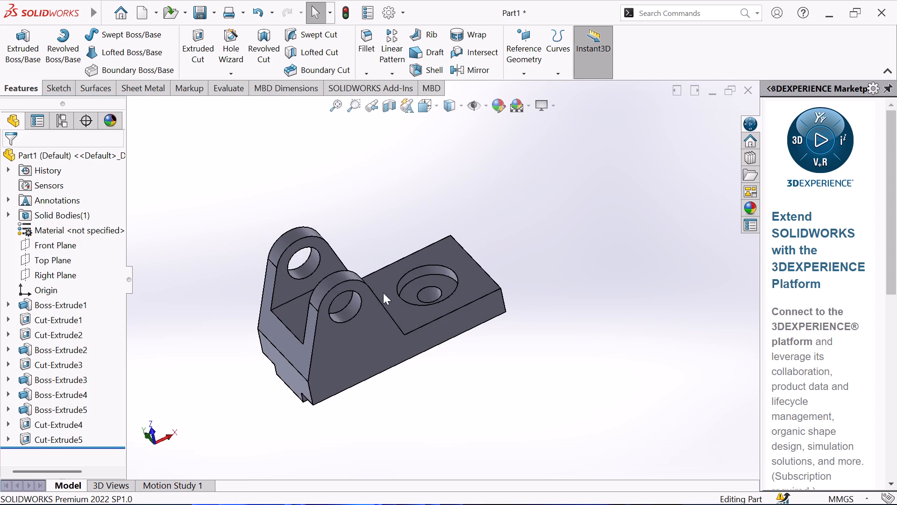
{"action": "middle_click_drag", "start_coordinate": [203, 352], "coordinate": [409, 264]}
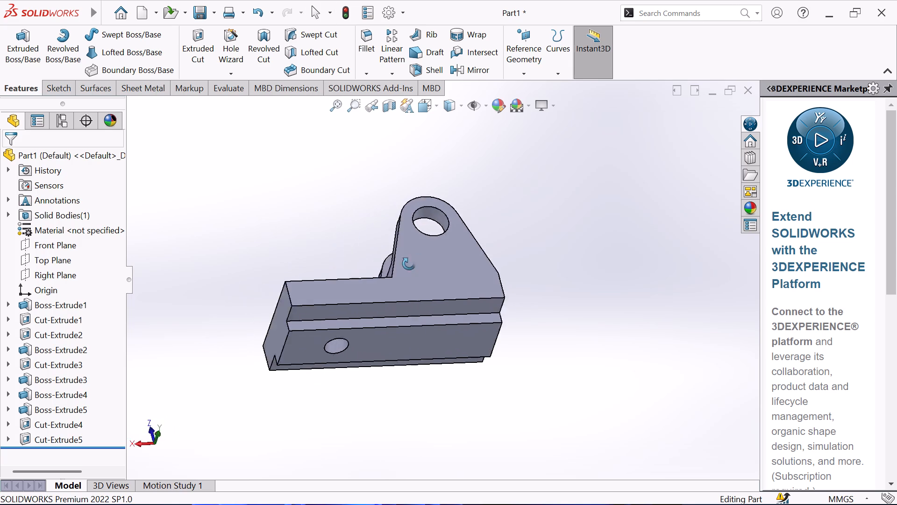
{"action": "middle_click_drag", "start_coordinate": [409, 264], "coordinate": [576, 229]}
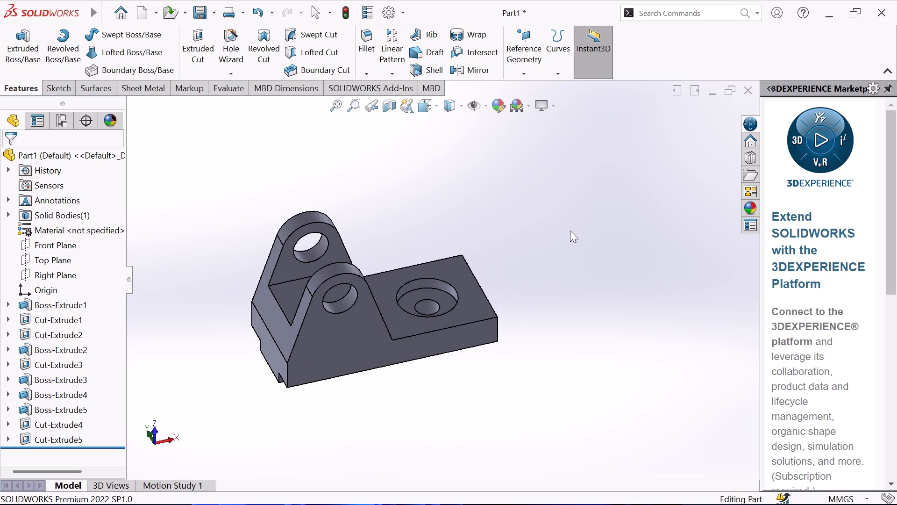
{"action": "scroll", "coordinate": [321, 247], "scroll_direction": "down", "scroll_amount": 1}
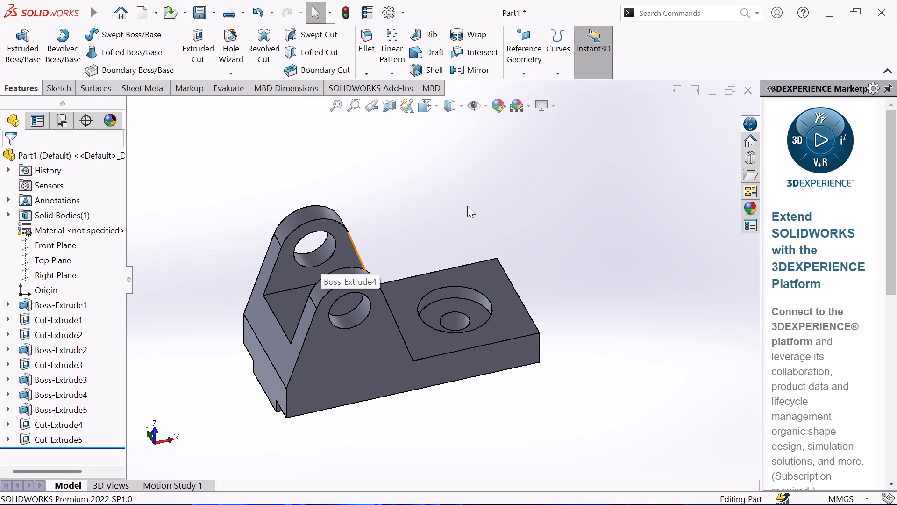
{"action": "middle_click_drag", "start_coordinate": [488, 202], "coordinate": [588, 187]}
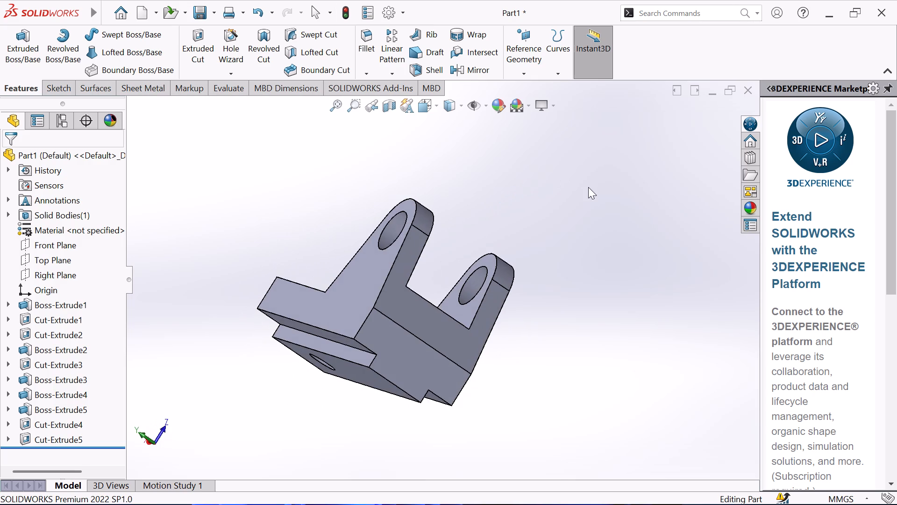
{"action": "scroll", "coordinate": [379, 273], "scroll_direction": "down", "scroll_amount": 1}
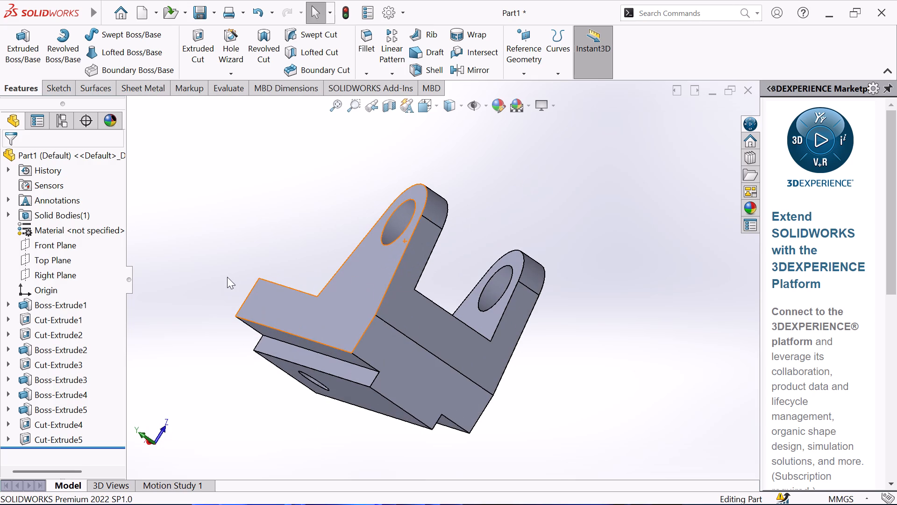
{"action": "middle_click_drag", "start_coordinate": [225, 276], "coordinate": [423, 375]}
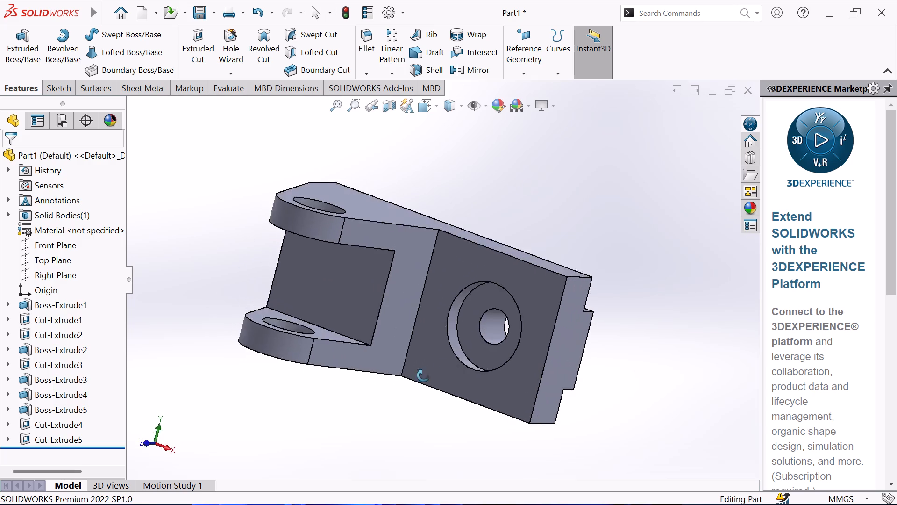
{"action": "middle_click_drag", "start_coordinate": [423, 375], "coordinate": [577, 179]}
{"action": "middle_click_drag", "start_coordinate": [577, 178], "coordinate": [504, 178]}
{"action": "middle_click_drag", "start_coordinate": [504, 177], "coordinate": [502, 164]}
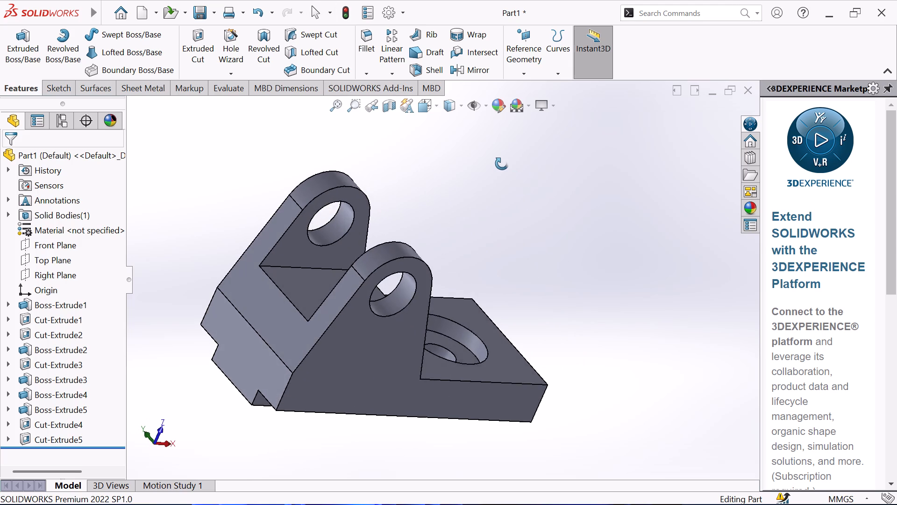
Examine the part from several sides, checking the lugs, the slanted block between them, the stepped hole and the underside rib.
{"action": "middle_click_drag", "start_coordinate": [502, 164], "coordinate": [502, 155]}
{"action": "middle_click_drag", "start_coordinate": [186, 258], "coordinate": [197, 231]}
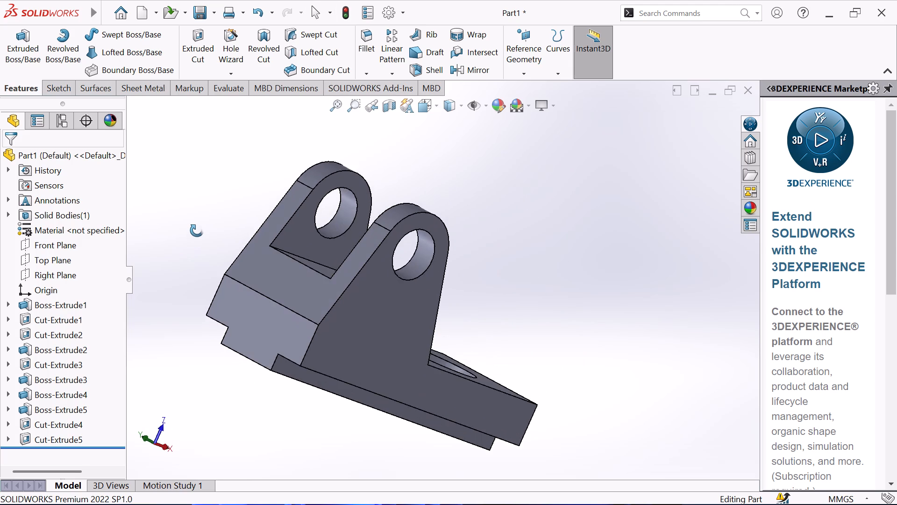
{"action": "middle_click_drag", "start_coordinate": [197, 231], "coordinate": [55, 202]}
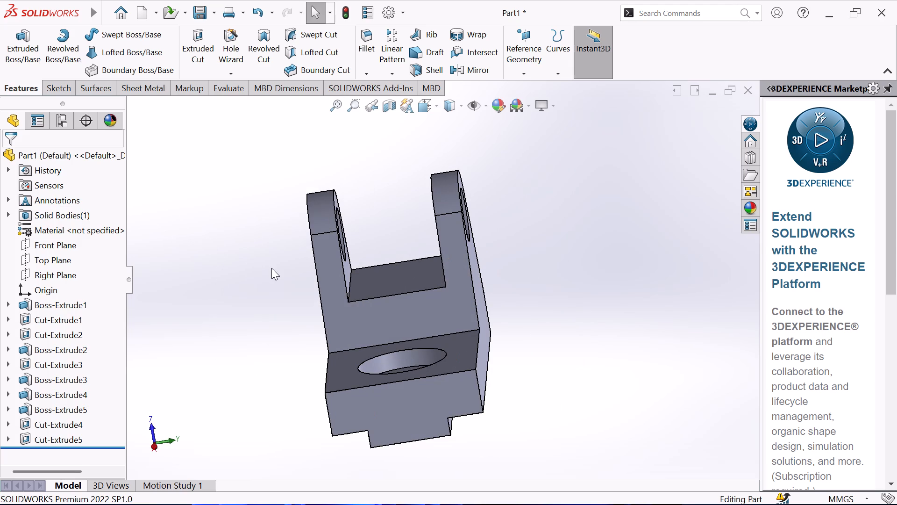
{"action": "scroll", "coordinate": [408, 308], "scroll_direction": "down", "scroll_amount": 1}
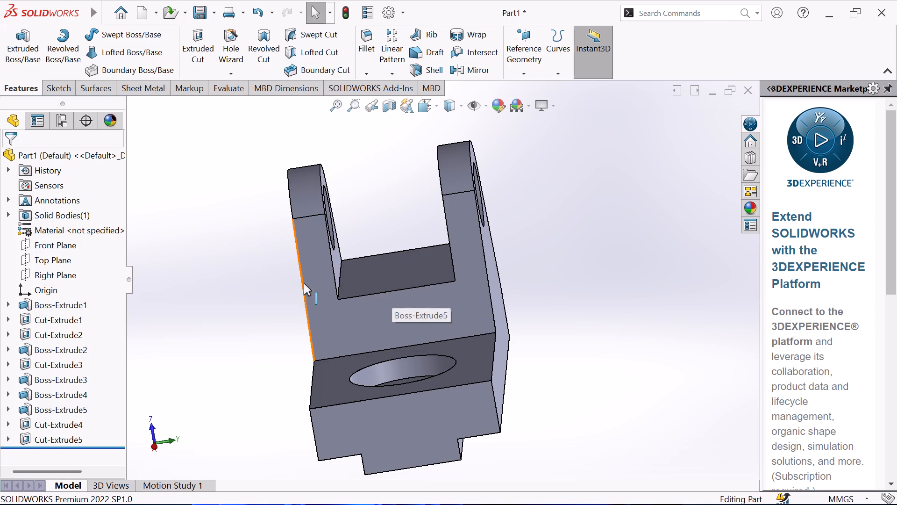
{"action": "middle_click_drag", "start_coordinate": [253, 303], "coordinate": [233, 353]}
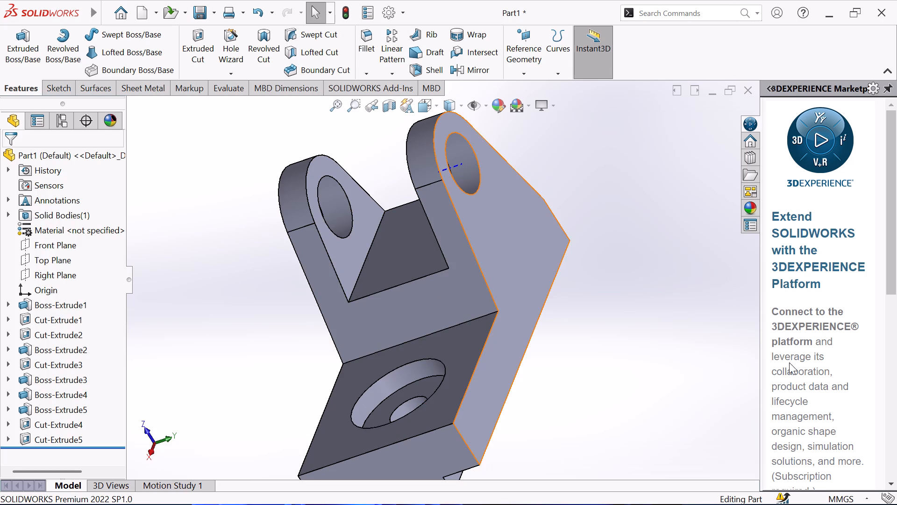
{"action": "left_click_drag", "start_coordinate": [762, 304], "coordinate": [896, 298]}
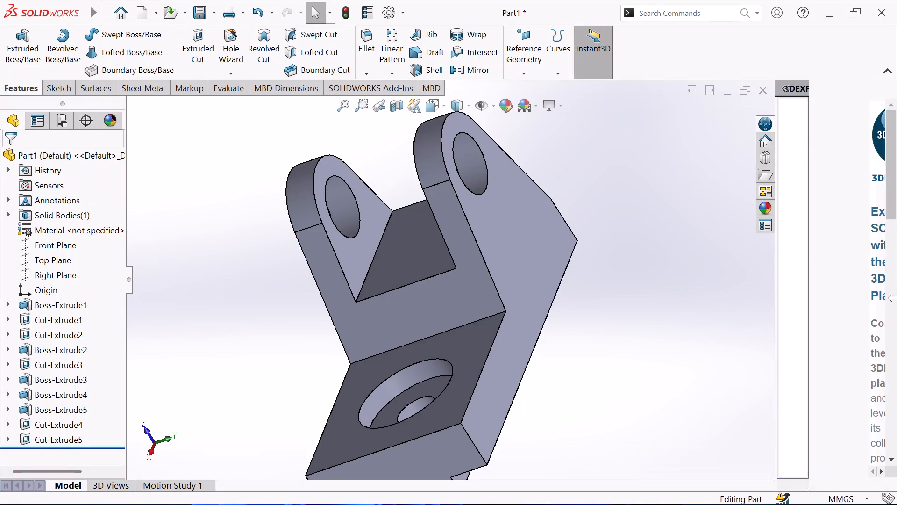
{"action": "left_click_drag", "start_coordinate": [896, 298], "coordinate": [896, 293]}
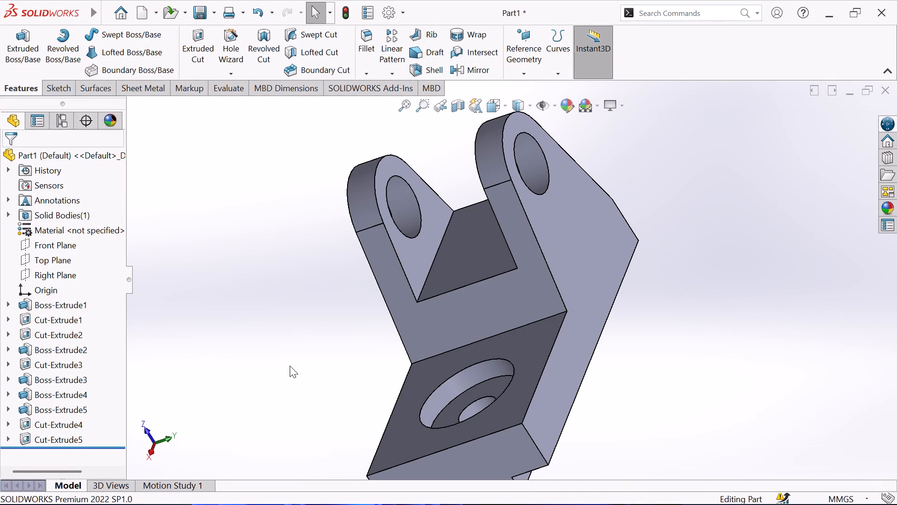
{"action": "middle_click_drag", "start_coordinate": [291, 366], "coordinate": [472, 343]}
{"action": "scroll", "coordinate": [295, 353], "scroll_direction": "up", "scroll_amount": 2}
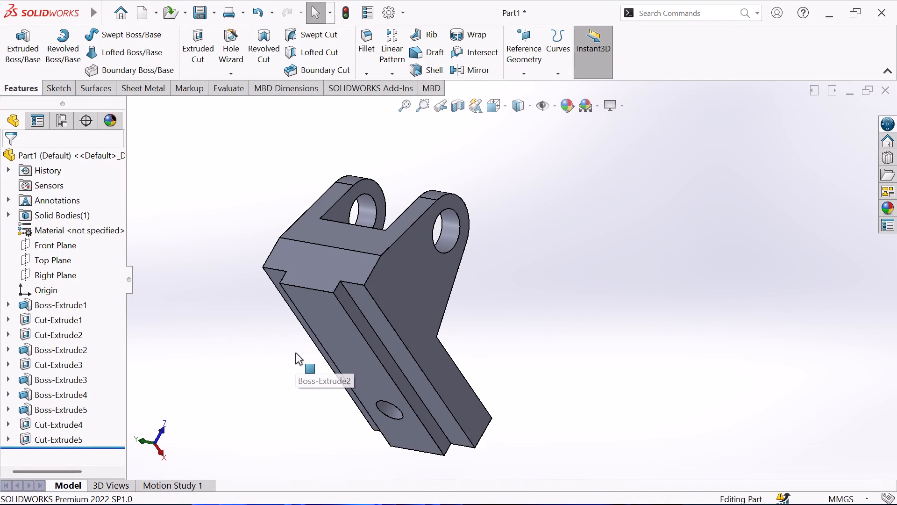
{"action": "middle_click_drag", "start_coordinate": [295, 353], "coordinate": [408, 247]}
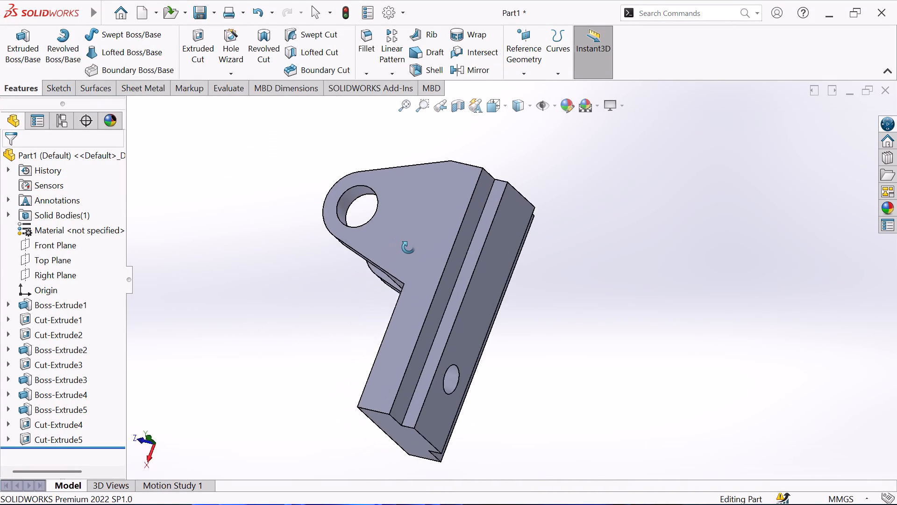
{"action": "middle_click_drag", "start_coordinate": [408, 247], "coordinate": [466, 460]}
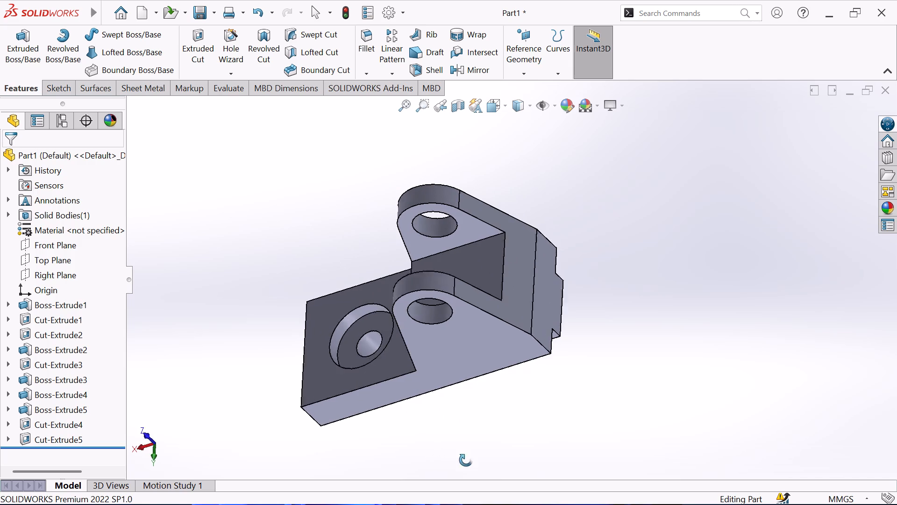
{"action": "middle_click_drag", "start_coordinate": [466, 460], "coordinate": [513, 462]}
Start a sketch on the raised block's flat face between the lugs and draw a 55 mm centerline joining its long edges' midpoints.
{"action": "left_click", "coordinate": [452, 280]}
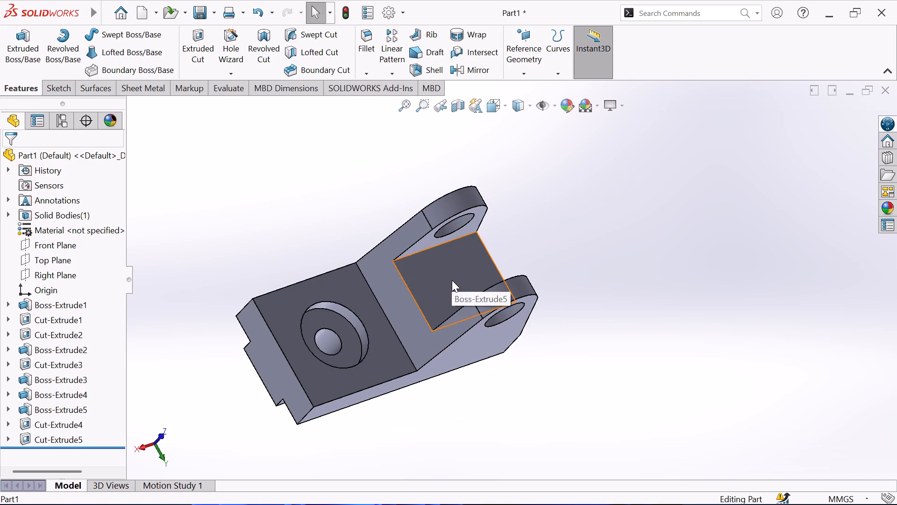
{"action": "left_click", "coordinate": [498, 253]}
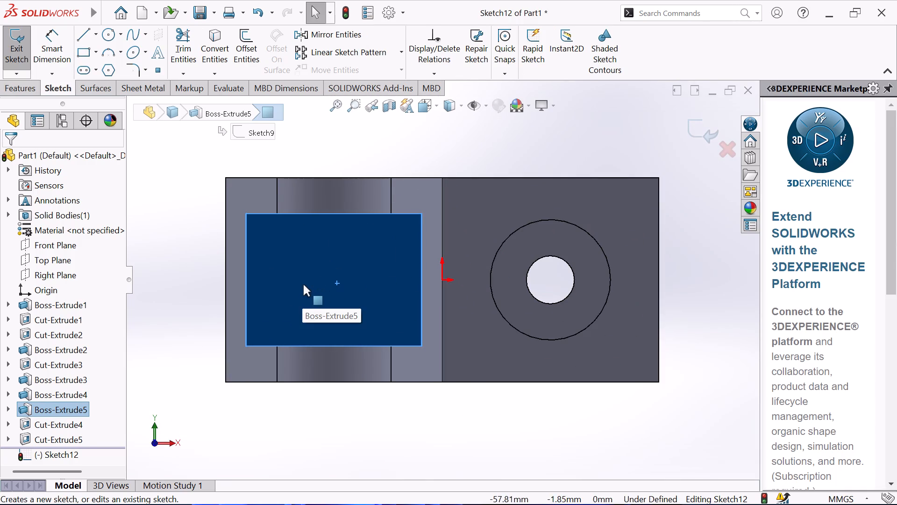
{"action": "left_click", "coordinate": [204, 220]}
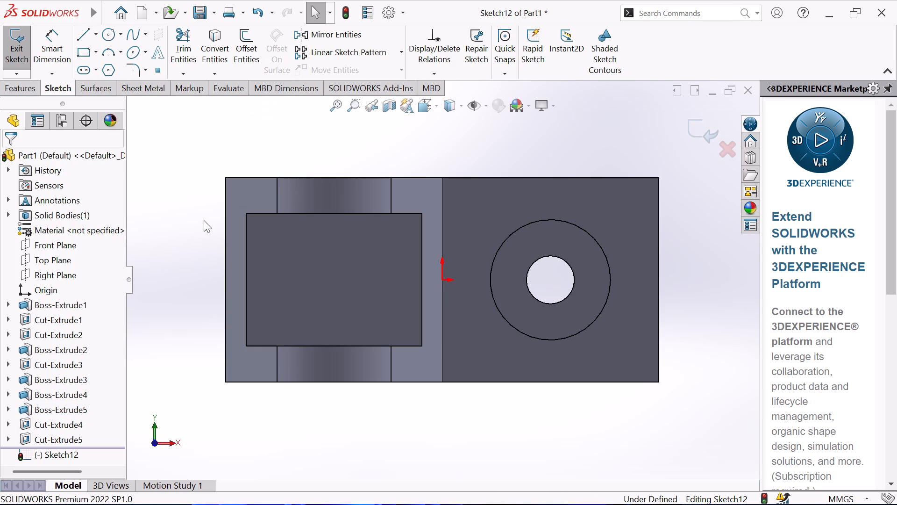
{"action": "left_click", "coordinate": [94, 37]}
{"action": "left_click", "coordinate": [82, 67]}
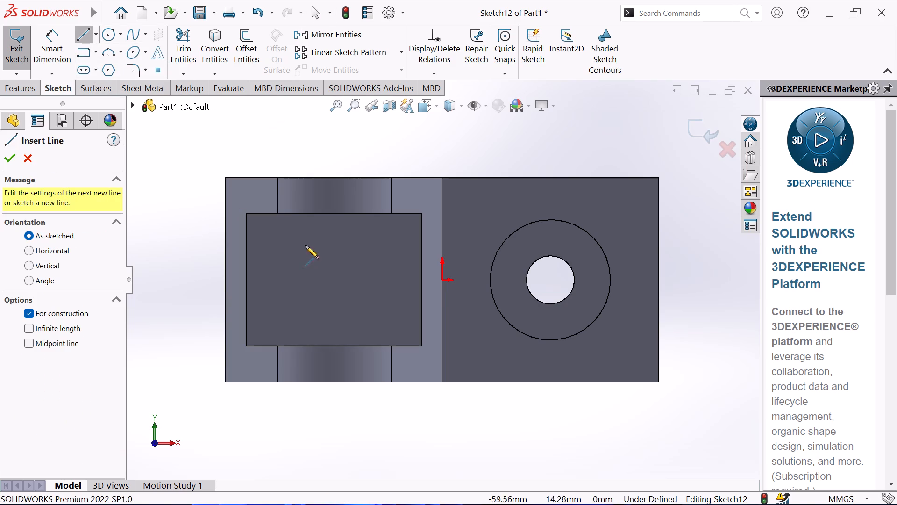
{"action": "left_click", "coordinate": [334, 213]}
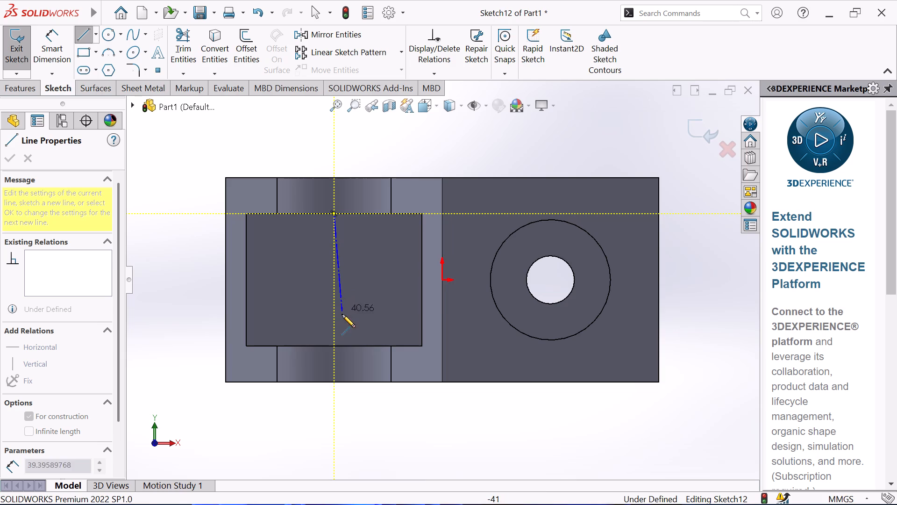
{"action": "left_click", "coordinate": [334, 346]}
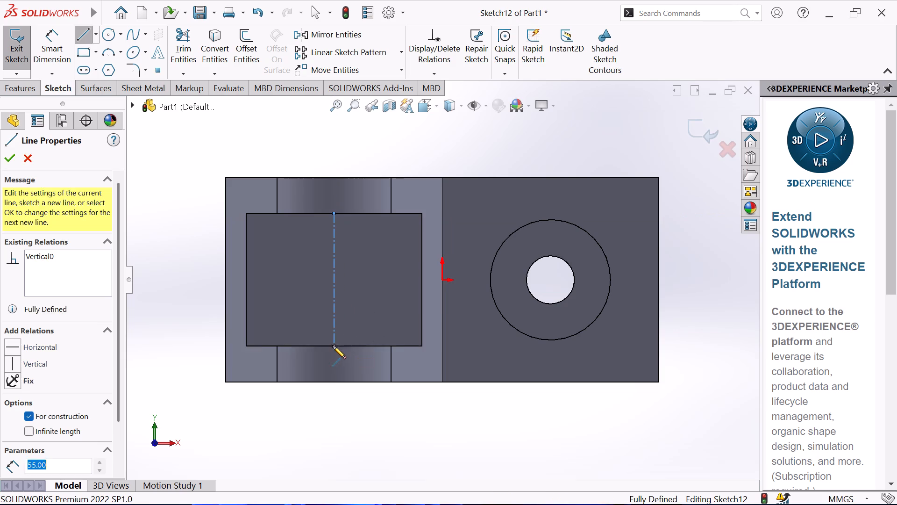
{"action": "right_click", "coordinate": [303, 311]}
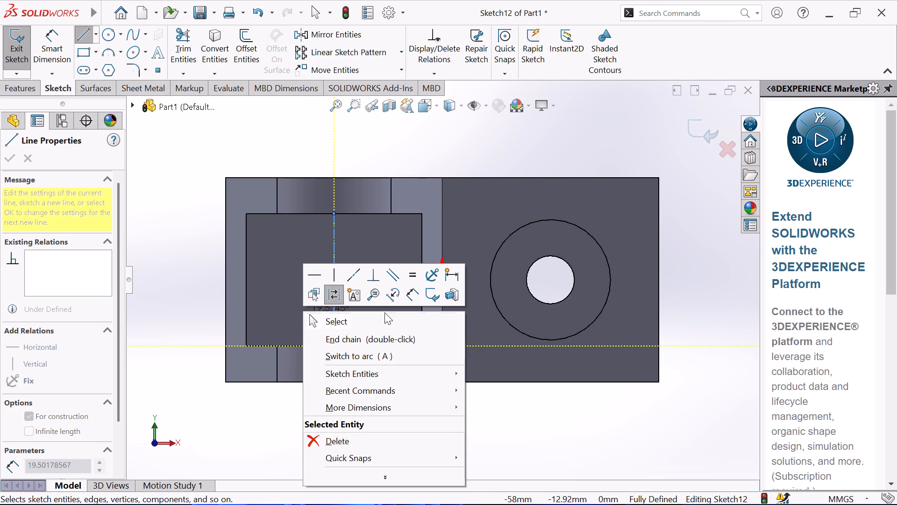
{"action": "left_click", "coordinate": [382, 318]}
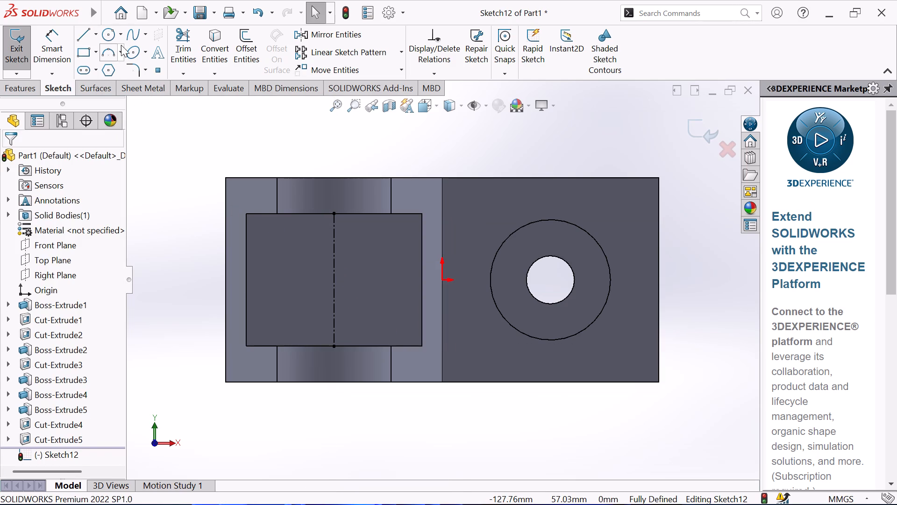
Sketch a circle centred on the centerline's midpoint and dimension its diameter to 20 mm.
{"action": "left_click", "coordinate": [112, 33]}
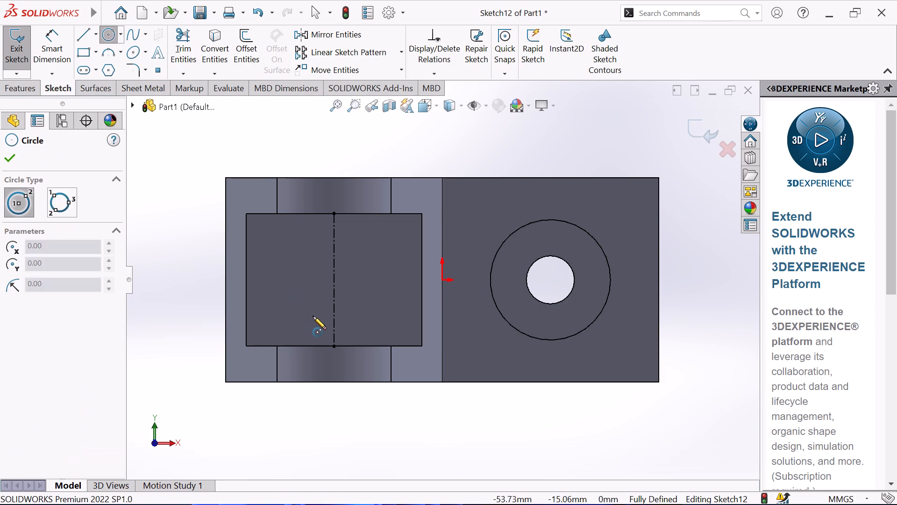
{"action": "left_click", "coordinate": [333, 279]}
{"action": "left_click", "coordinate": [378, 266]}
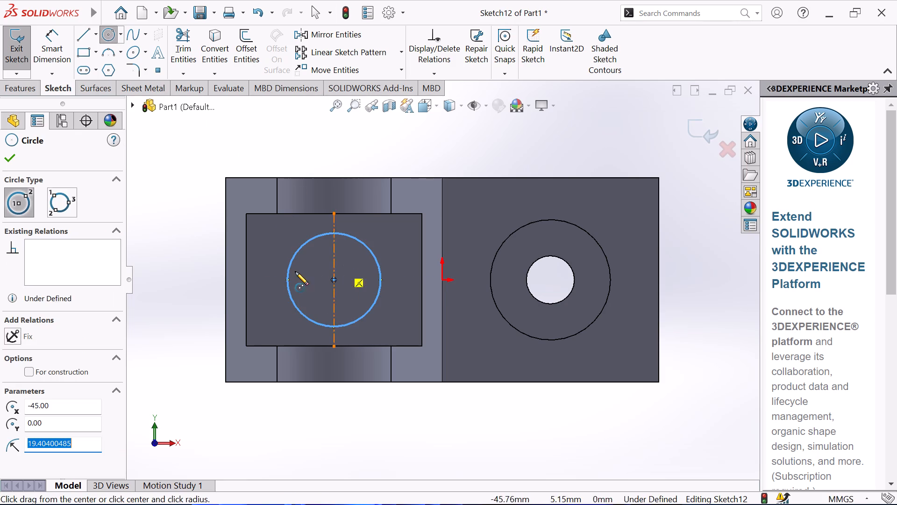
{"action": "right_click", "coordinate": [190, 289]}
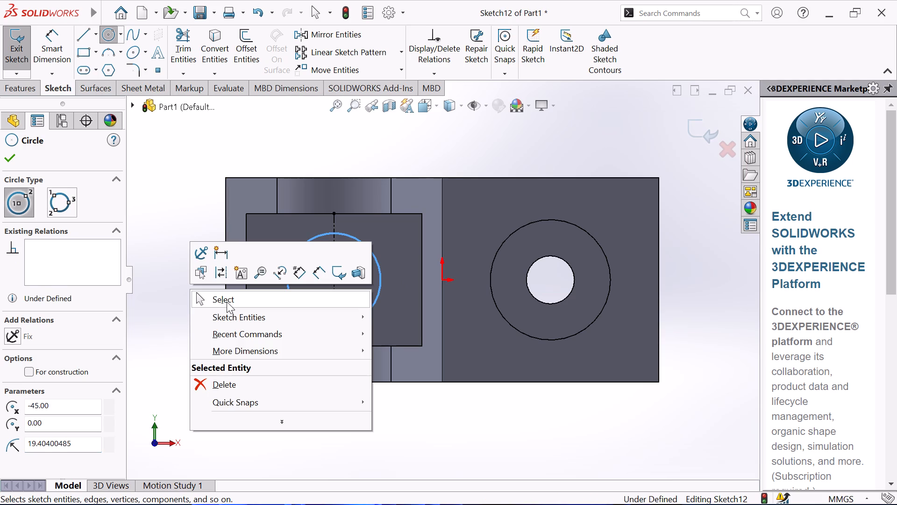
{"action": "left_click", "coordinate": [227, 302]}
{"action": "left_click", "coordinate": [55, 53]}
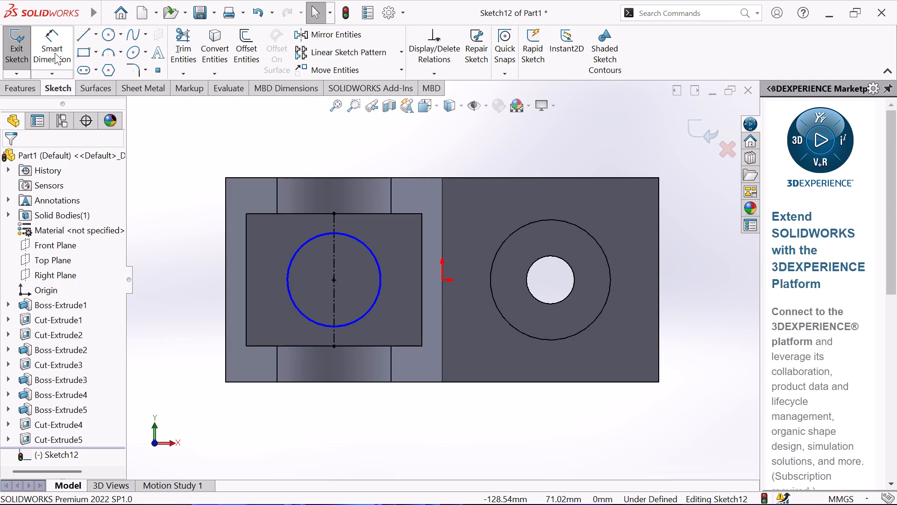
{"action": "left_click", "coordinate": [290, 275]}
{"action": "left_click", "coordinate": [190, 291]}
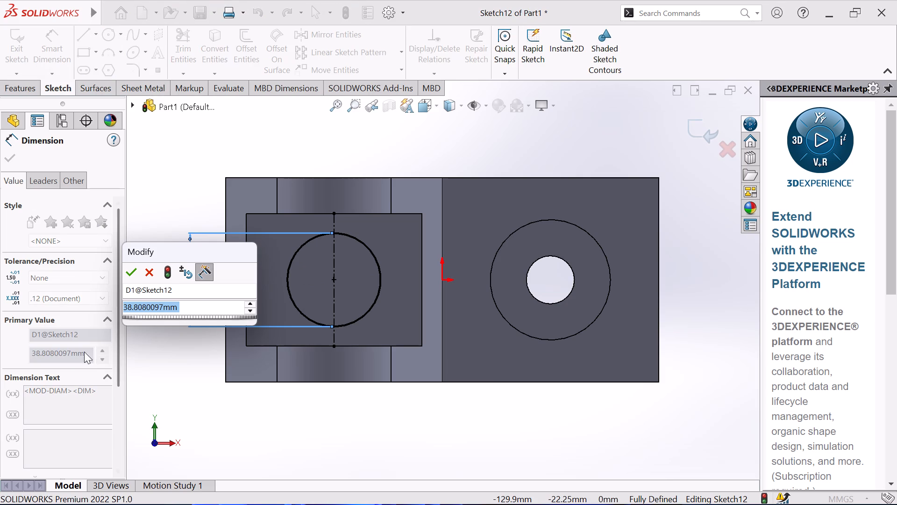
{"action": "key", "text": "2"}
{"action": "key", "text": "0"}
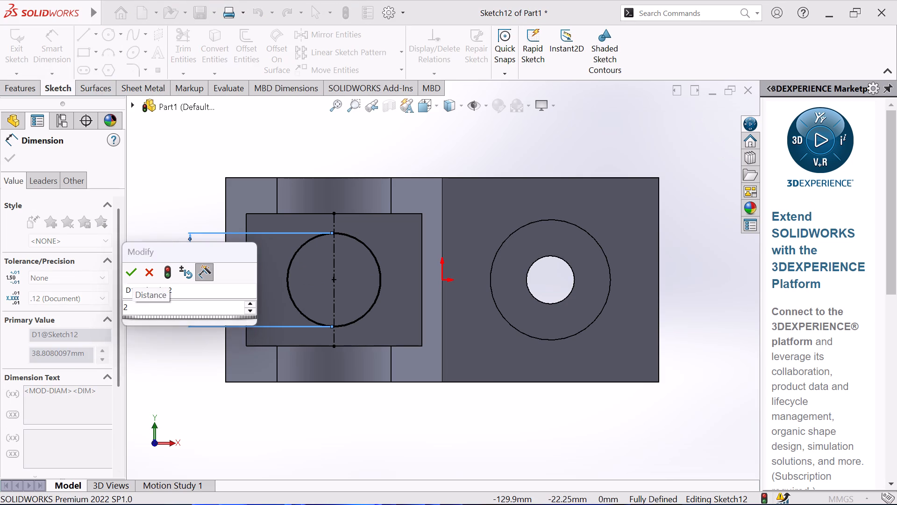
{"action": "key", "text": "Return"}
{"action": "key", "text": "Return"}
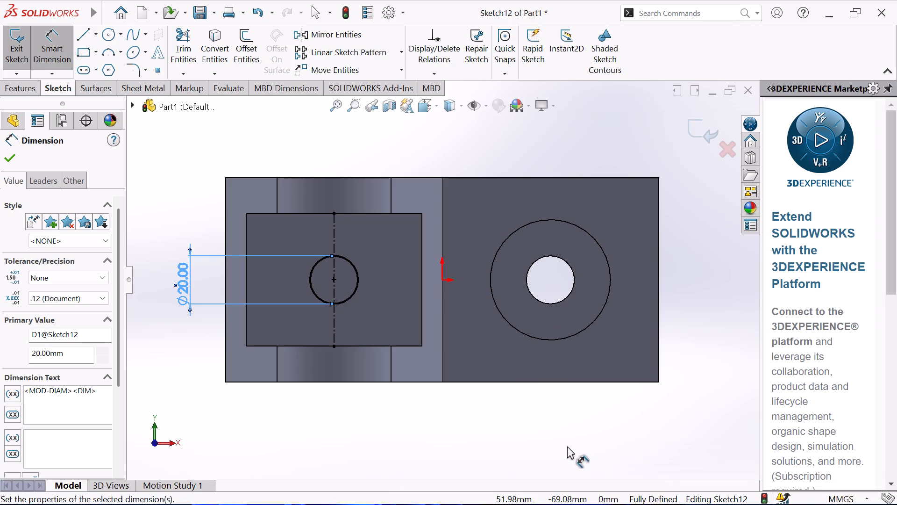
{"action": "left_click", "coordinate": [18, 159]}
{"action": "left_click", "coordinate": [7, 159]}
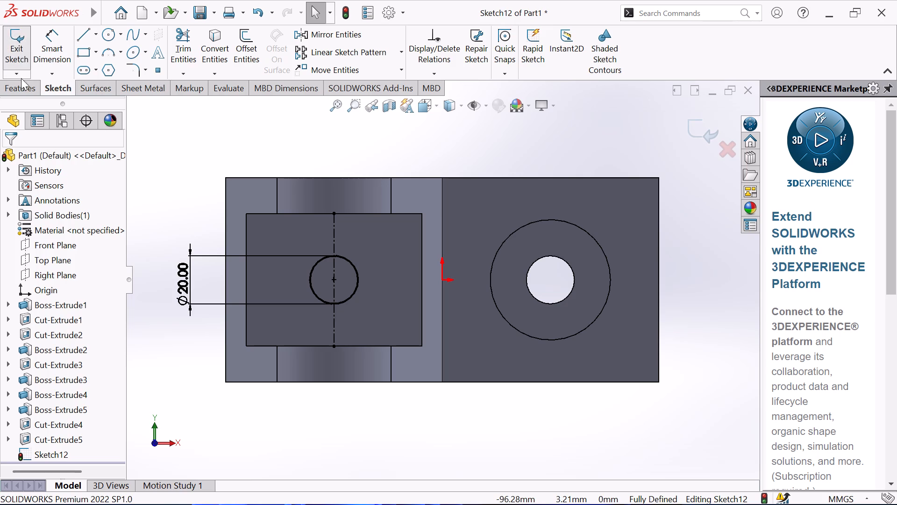
Cut the 20 mm circle Through All from the raised block's face down through the base and rib.
{"action": "left_click", "coordinate": [20, 93]}
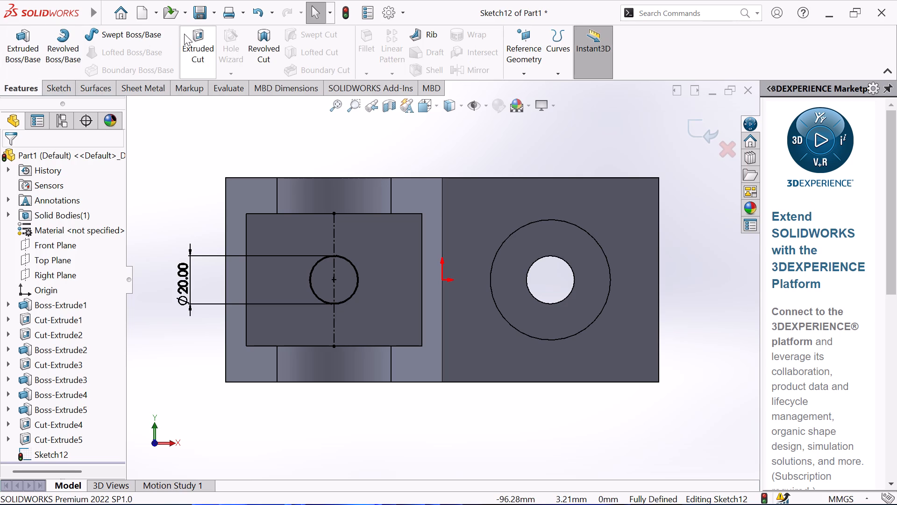
{"action": "left_click", "coordinate": [192, 42]}
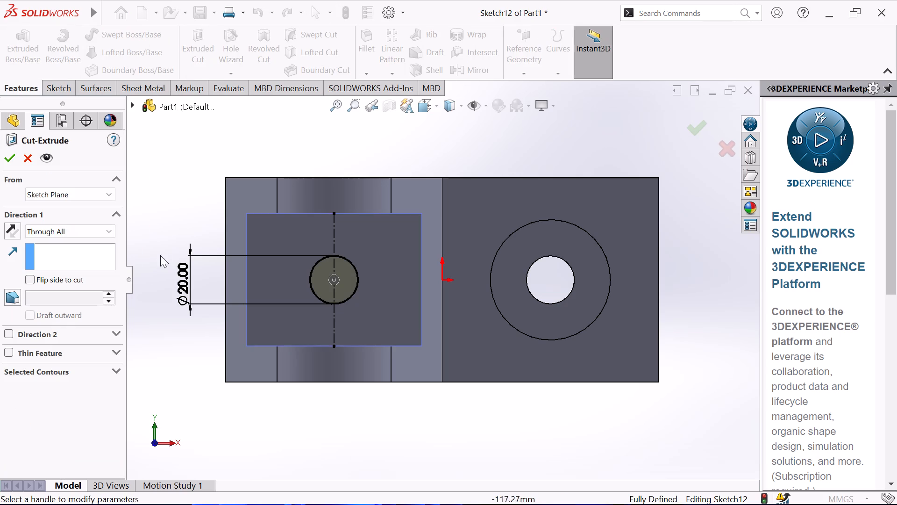
{"action": "middle_click", "coordinate": [155, 243]}
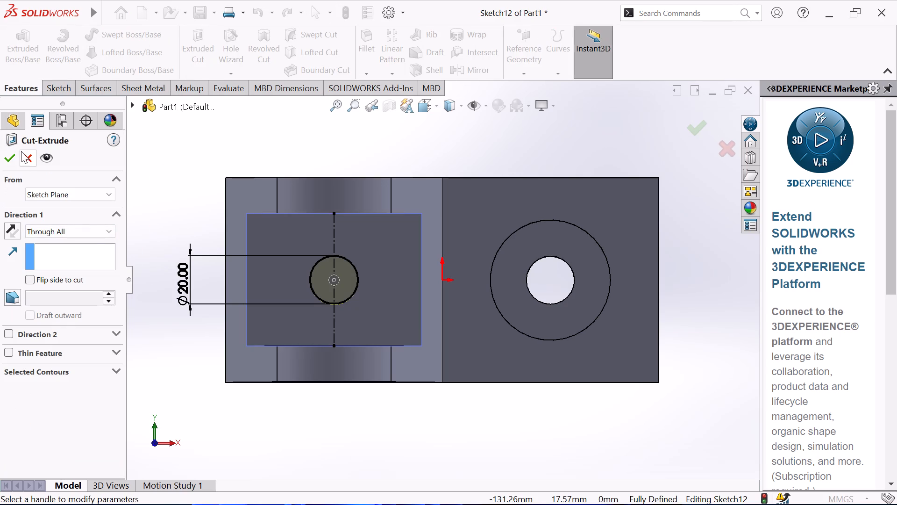
{"action": "left_click", "coordinate": [13, 156]}
{"action": "left_click", "coordinate": [215, 173]}
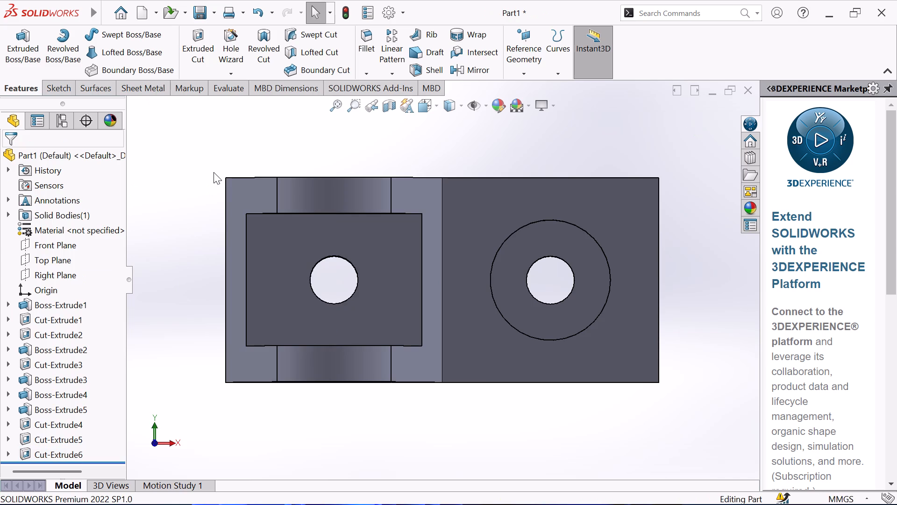
Examine the part from above and below, checking the new hole between the lugs and where it exits the underside rib.
{"action": "middle_click_drag", "start_coordinate": [137, 195], "coordinate": [256, 284]}
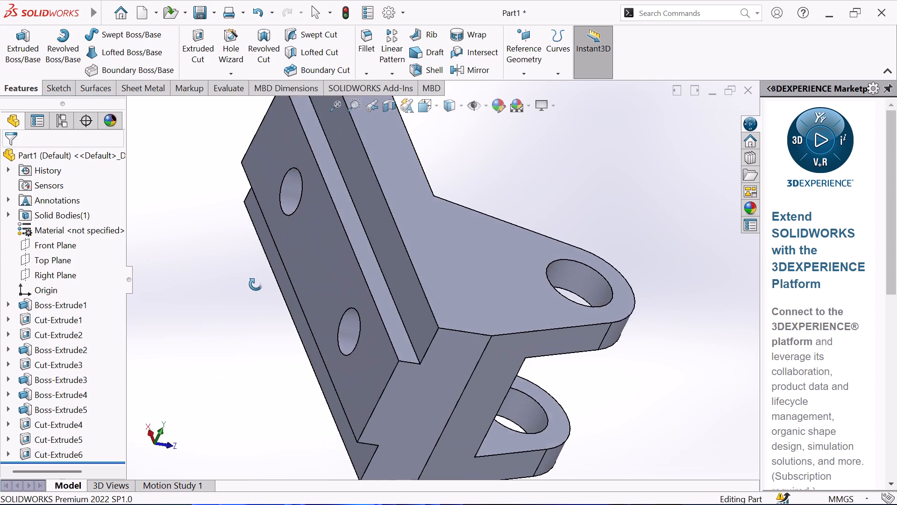
{"action": "middle_click_drag", "start_coordinate": [256, 284], "coordinate": [124, 287]}
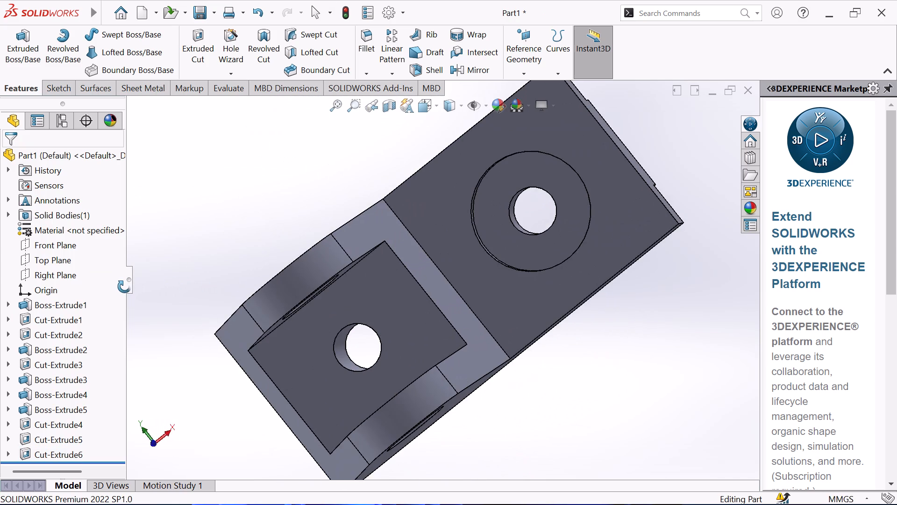
{"action": "middle_click_drag", "start_coordinate": [124, 287], "coordinate": [209, 201]}
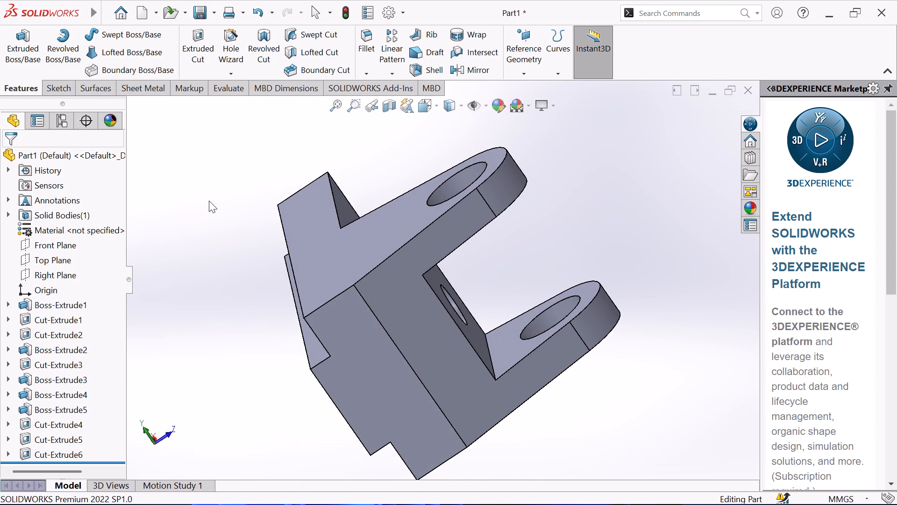
{"action": "scroll", "coordinate": [456, 307], "scroll_direction": "up", "scroll_amount": 2}
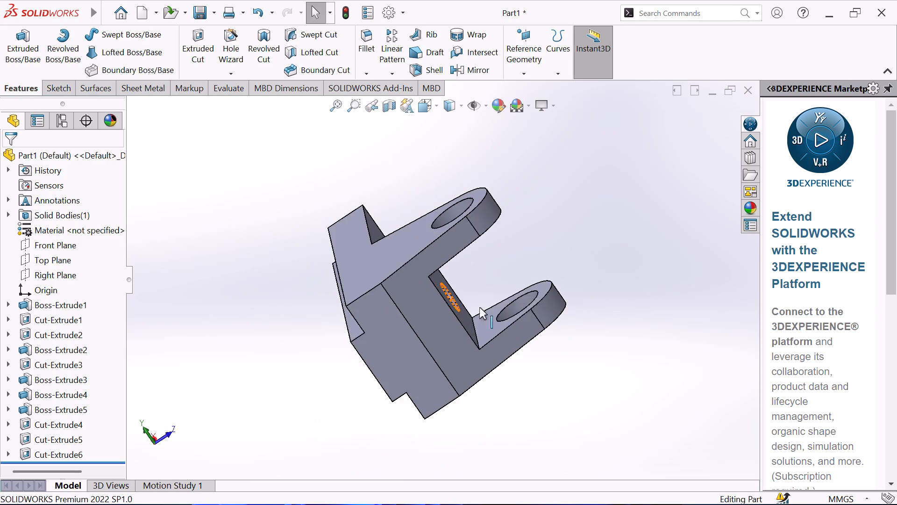
{"action": "scroll", "coordinate": [479, 307], "scroll_direction": "up", "scroll_amount": 1}
{"action": "middle_click_drag", "start_coordinate": [575, 310], "coordinate": [513, 343]}
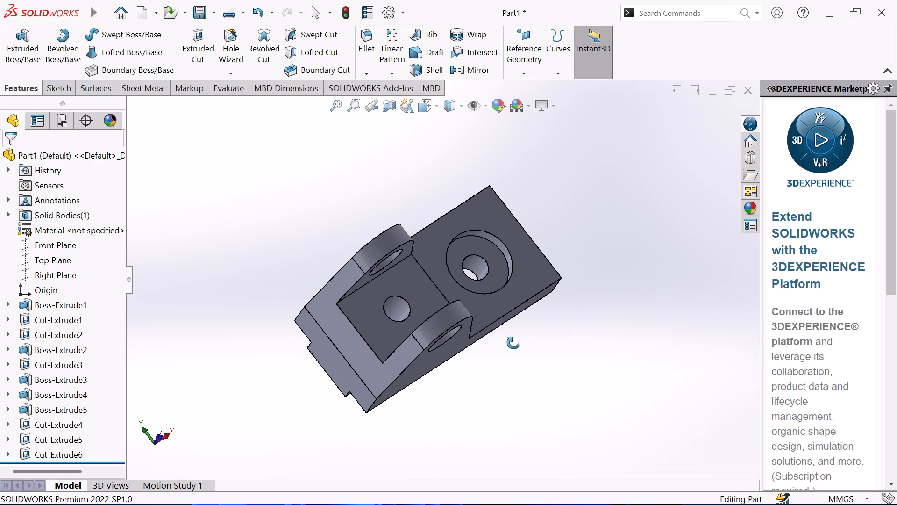
{"action": "middle_click_drag", "start_coordinate": [513, 343], "coordinate": [589, 190]}
{"action": "middle_click", "coordinate": [589, 190]}
{"action": "middle_click_drag", "start_coordinate": [564, 229], "coordinate": [534, 253]}
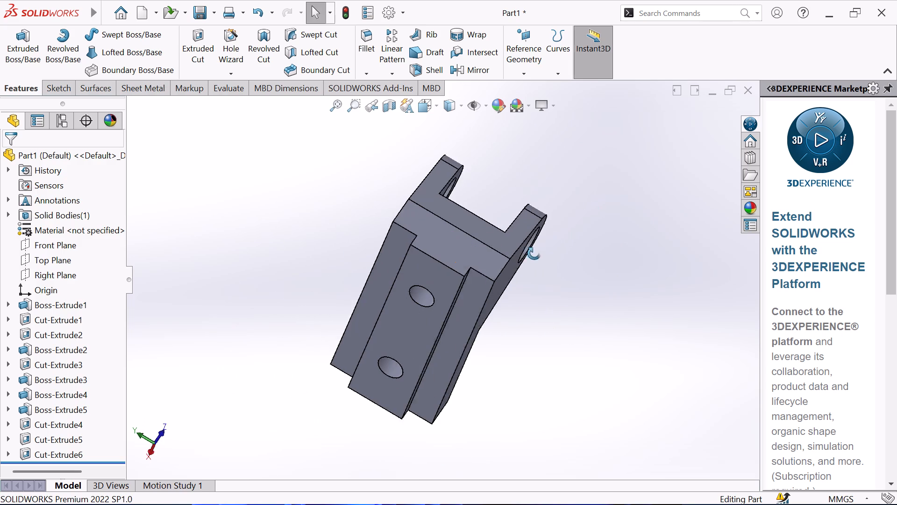
Examine the part from below, the side and above, comparing the stepped hole with the 20 mm hole between the lugs.
{"action": "middle_click_drag", "start_coordinate": [534, 253], "coordinate": [195, 383]}
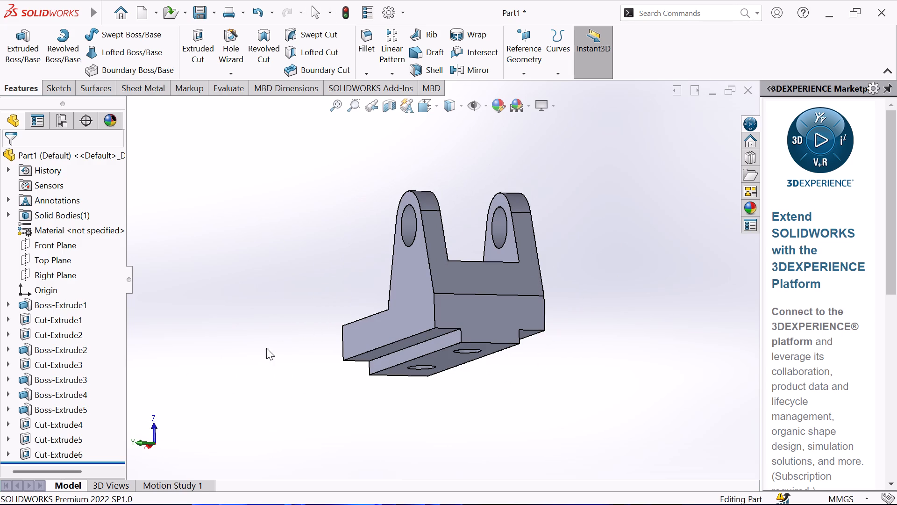
{"action": "middle_click_drag", "start_coordinate": [364, 234], "coordinate": [343, 356]}
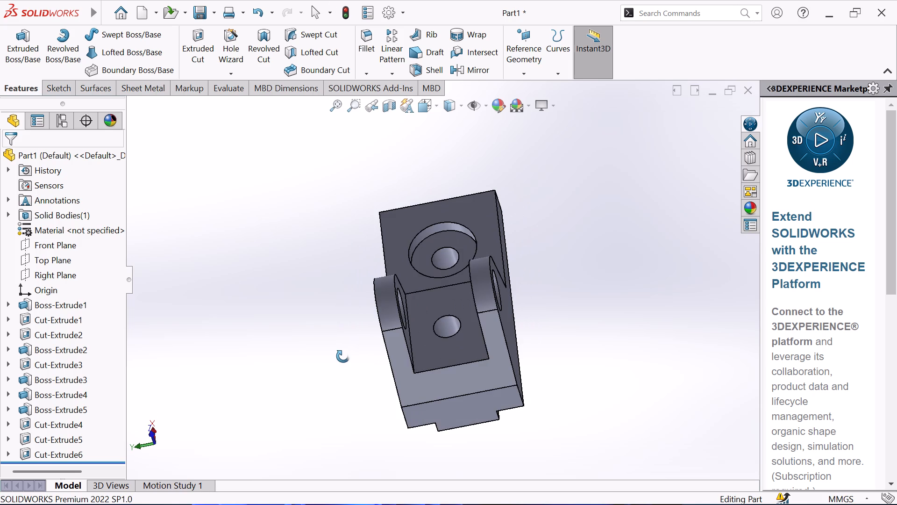
{"action": "middle_click_drag", "start_coordinate": [343, 356], "coordinate": [580, 340]}
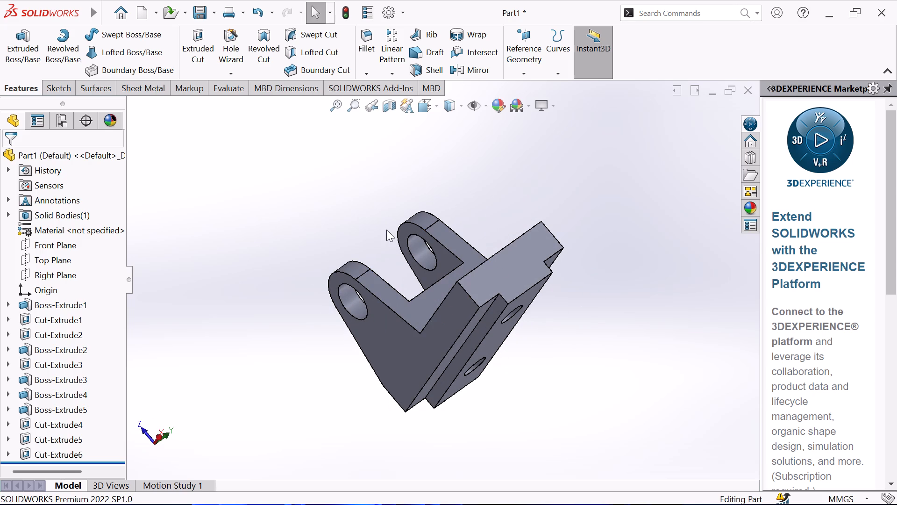
{"action": "middle_click_drag", "start_coordinate": [202, 264], "coordinate": [216, 271]}
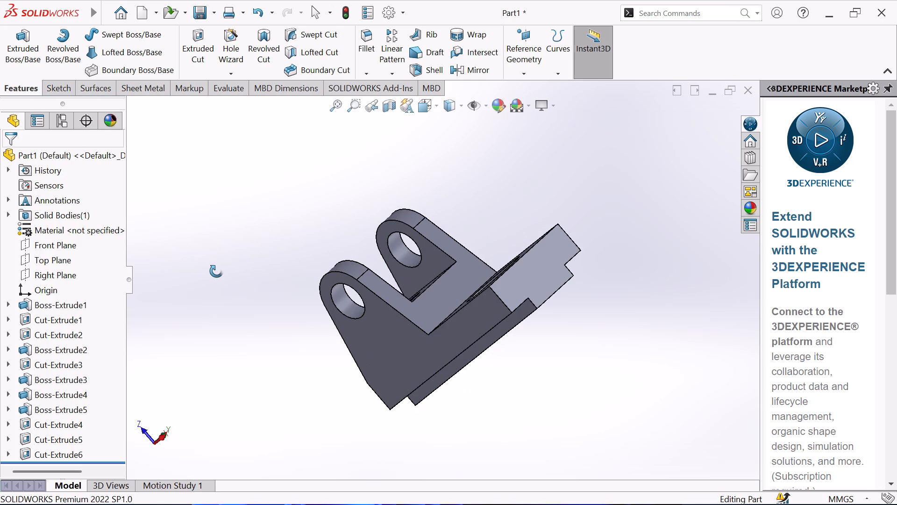
{"action": "middle_click_drag", "start_coordinate": [216, 271], "coordinate": [280, 279]}
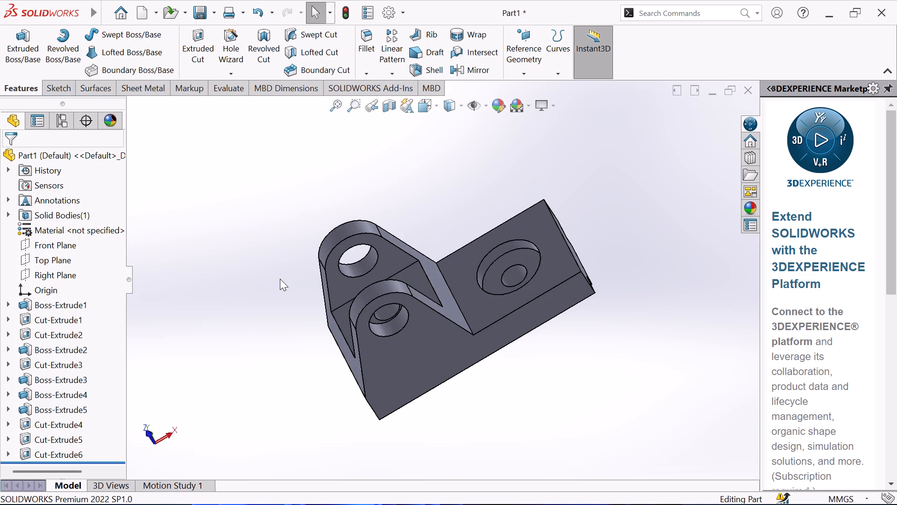
{"action": "scroll", "coordinate": [288, 282], "scroll_direction": "down", "scroll_amount": 2}
{"action": "middle_click_drag", "start_coordinate": [265, 300], "coordinate": [266, 295]}
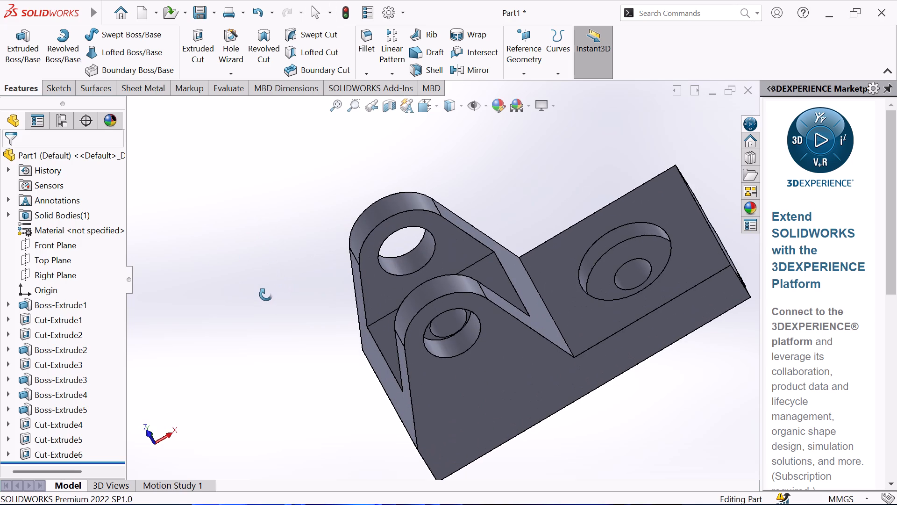
{"action": "middle_click_drag", "start_coordinate": [266, 295], "coordinate": [323, 293]}
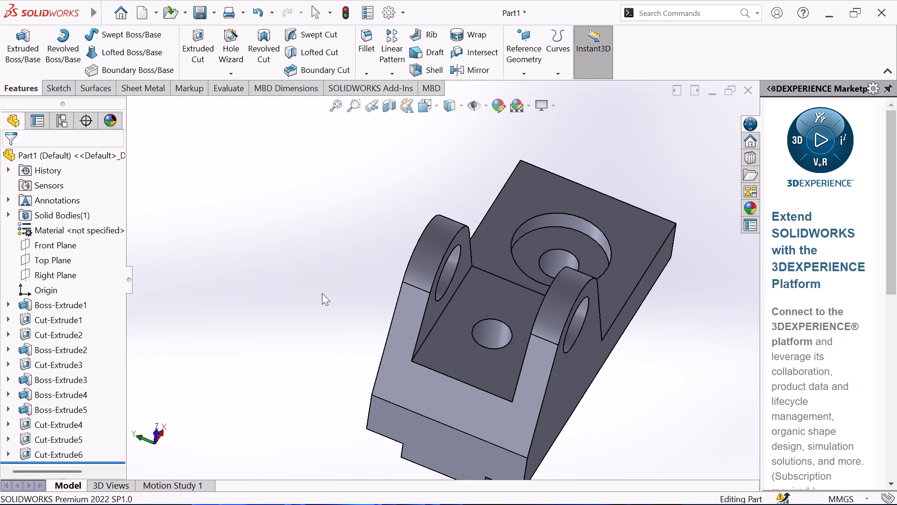
{"action": "scroll", "coordinate": [591, 332], "scroll_direction": "down", "scroll_amount": 2}
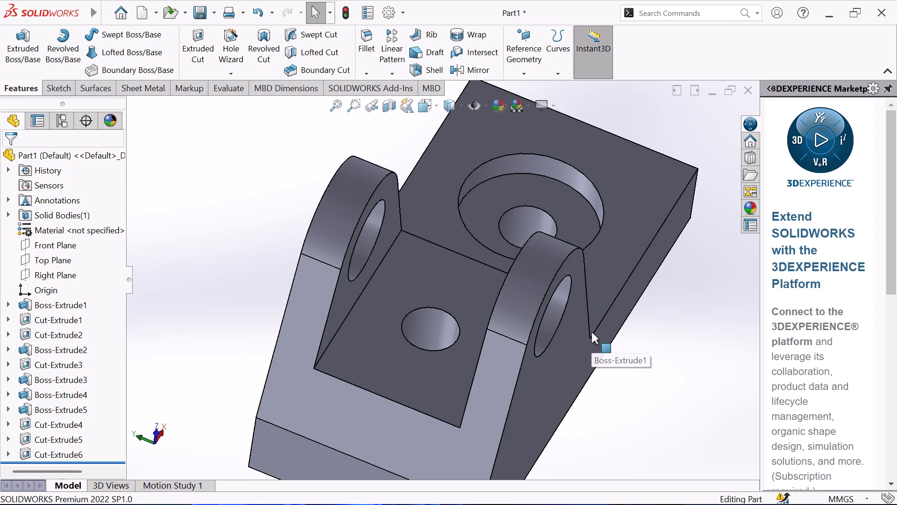
{"action": "scroll", "coordinate": [591, 332], "scroll_direction": "up", "scroll_amount": 2}
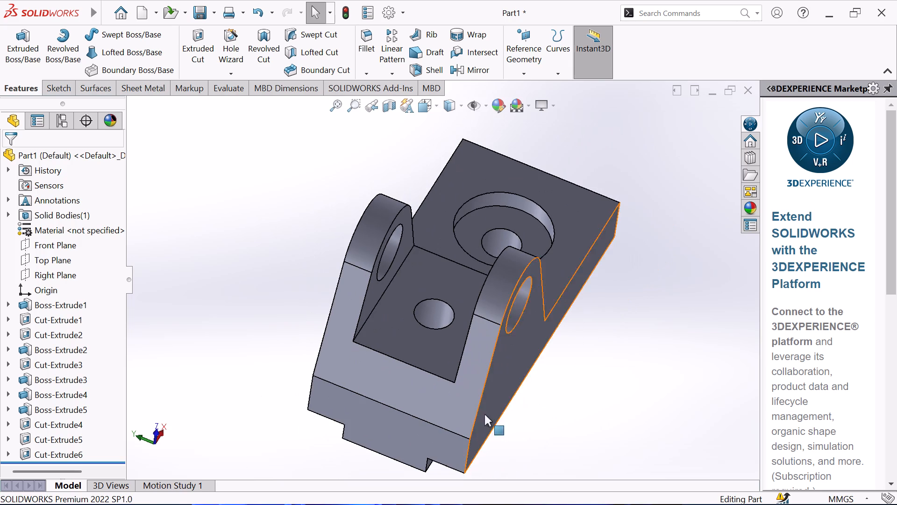
{"action": "scroll", "coordinate": [405, 459], "scroll_direction": "down", "scroll_amount": 1}
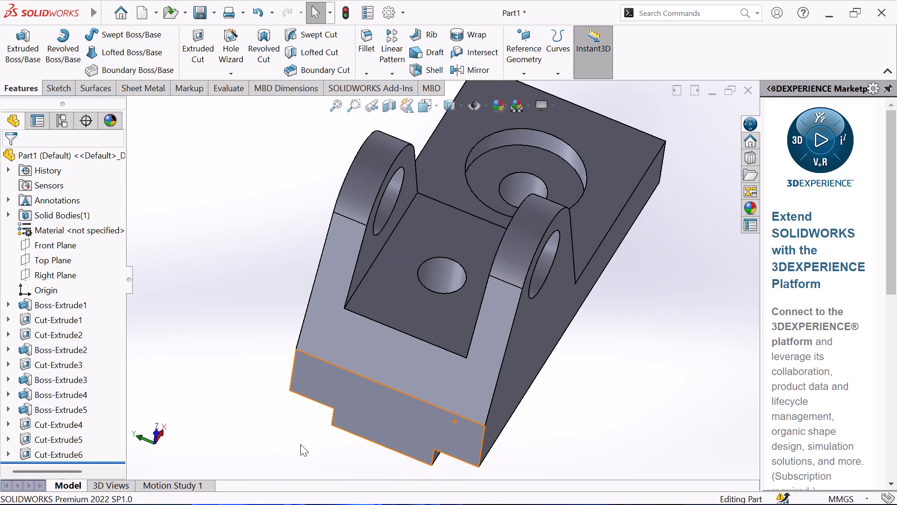
{"action": "scroll", "coordinate": [300, 444], "scroll_direction": "up", "scroll_amount": 1}
{"action": "scroll", "coordinate": [408, 343], "scroll_direction": "up", "scroll_amount": 1}
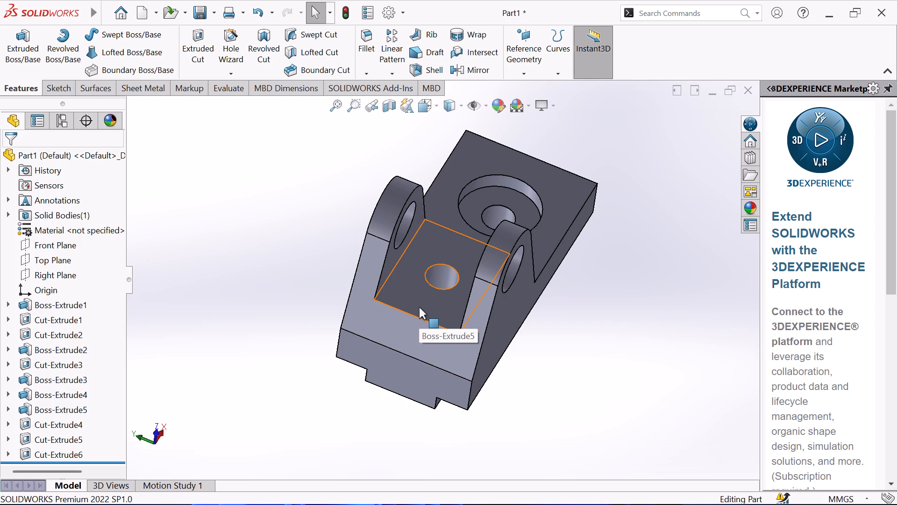
{"action": "scroll", "coordinate": [419, 307], "scroll_direction": "up", "scroll_amount": 1}
{"action": "scroll", "coordinate": [419, 307], "scroll_direction": "down", "scroll_amount": 1}
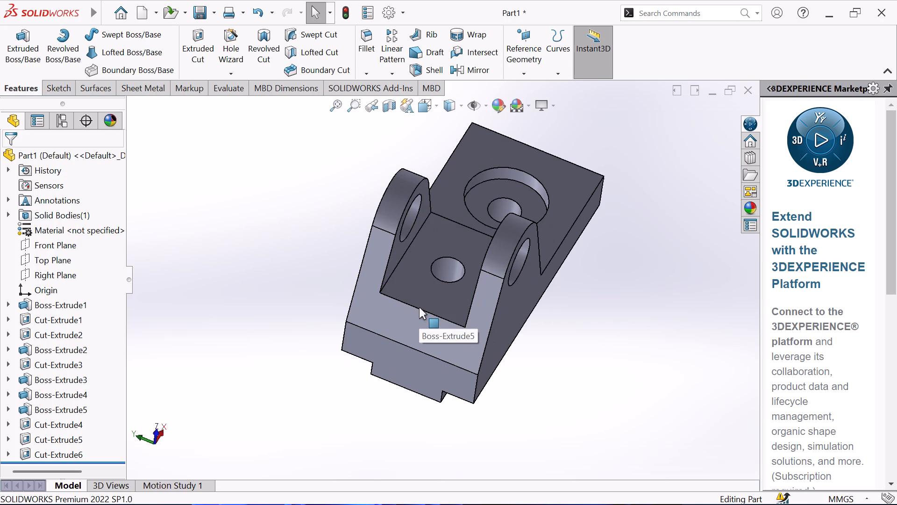
{"action": "scroll", "coordinate": [419, 307], "scroll_direction": "down", "scroll_amount": 2}
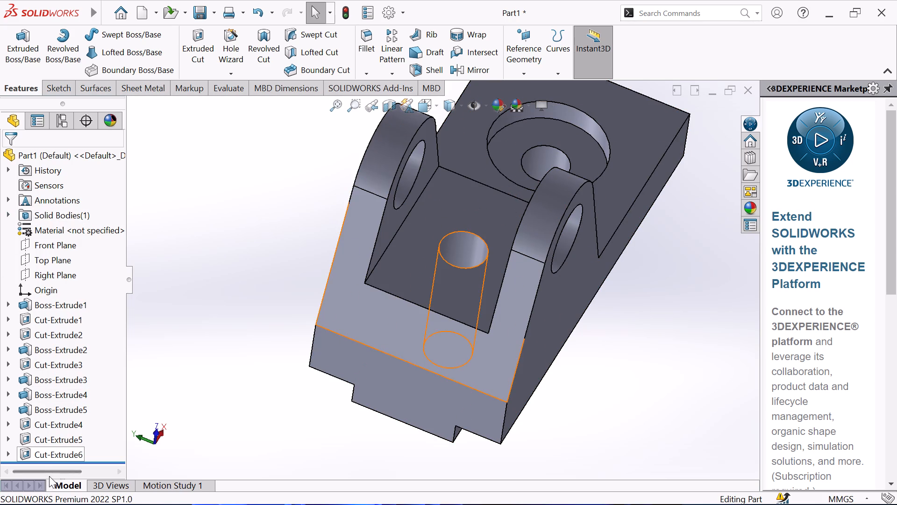
Delete the 20 mm through-hole cut between the lugs, keeping its sketch.
{"action": "right_click", "coordinate": [57, 447]}
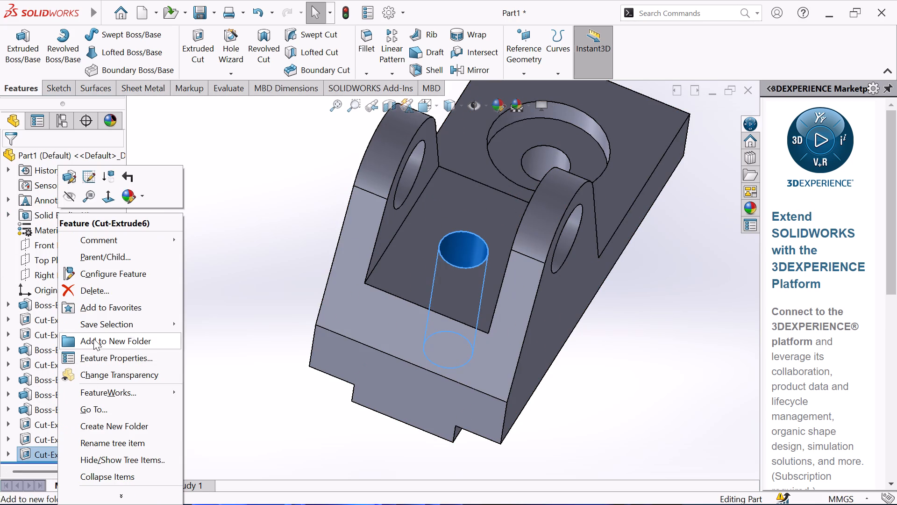
{"action": "left_click", "coordinate": [119, 292]}
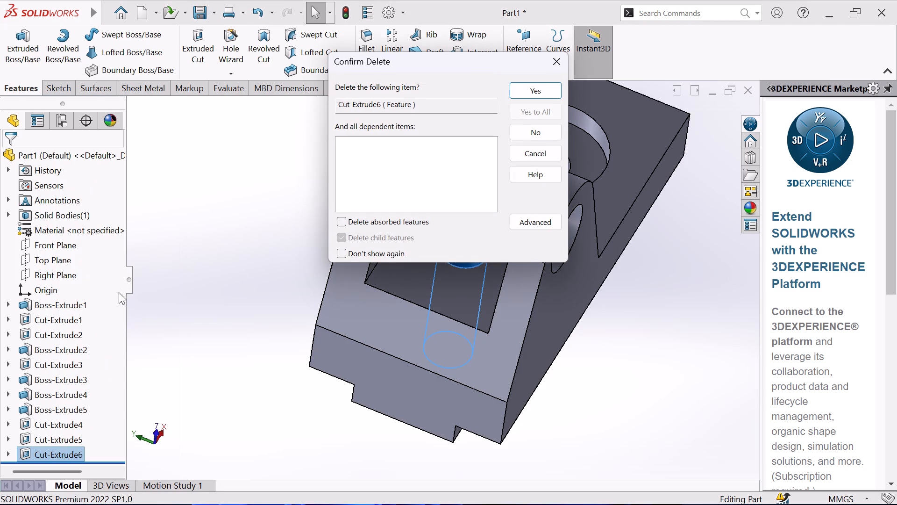
{"action": "left_click", "coordinate": [520, 87]}
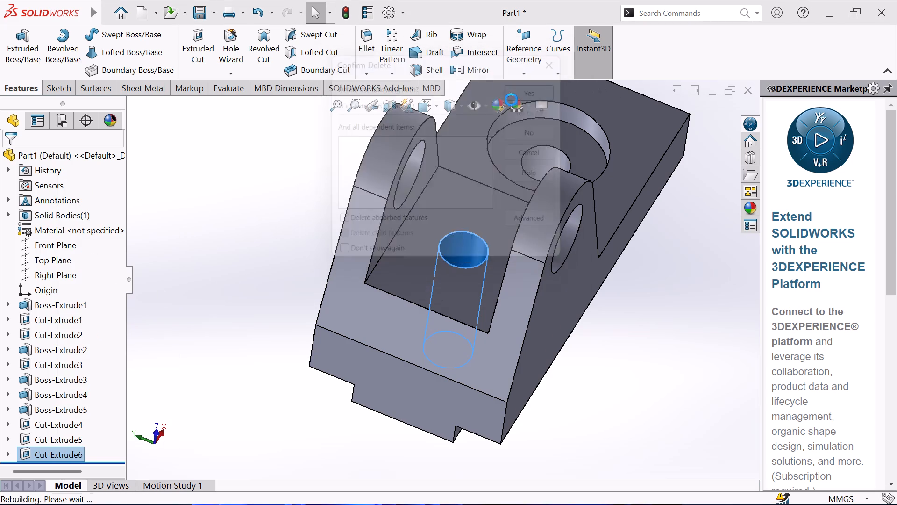
{"action": "left_click_drag", "start_coordinate": [261, 231], "coordinate": [259, 238]}
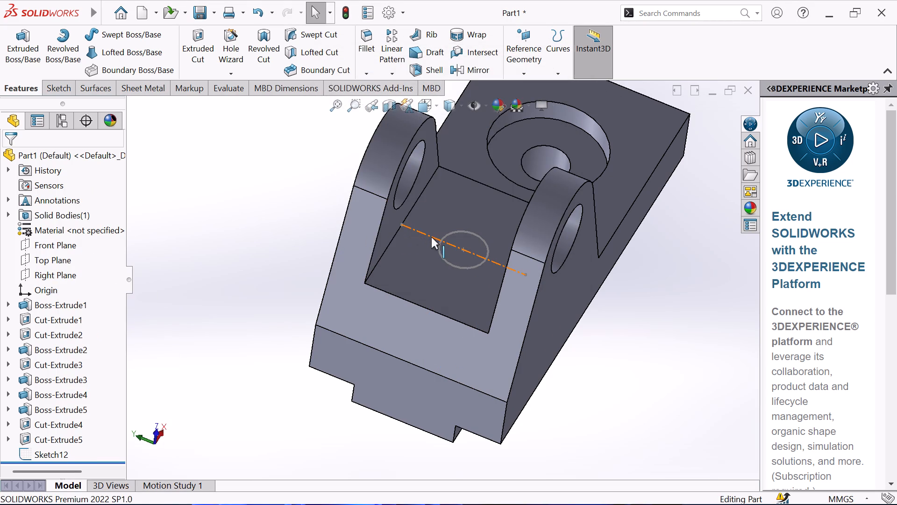
Hide the leftover sketch with the 20 mm circle and centerline on the raised block's face.
{"action": "left_click", "coordinate": [454, 231]}
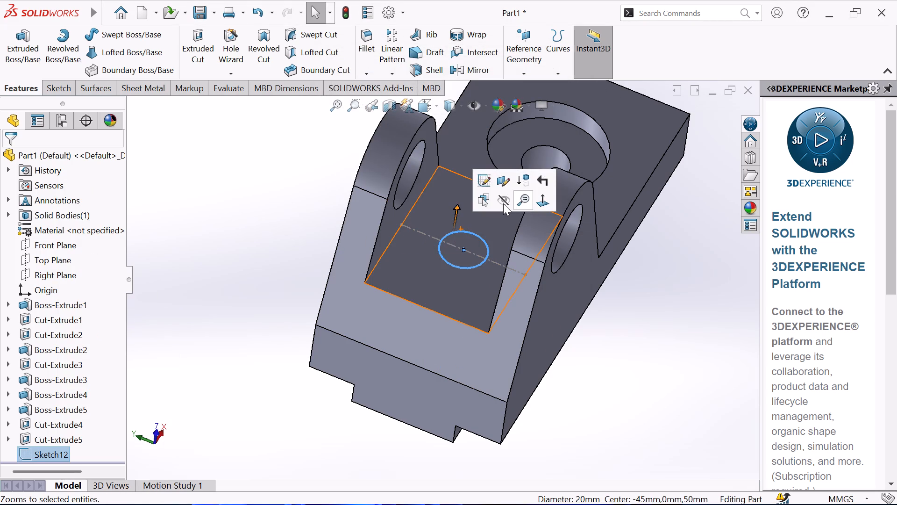
{"action": "left_click", "coordinate": [503, 203]}
{"action": "left_click", "coordinate": [222, 233]}
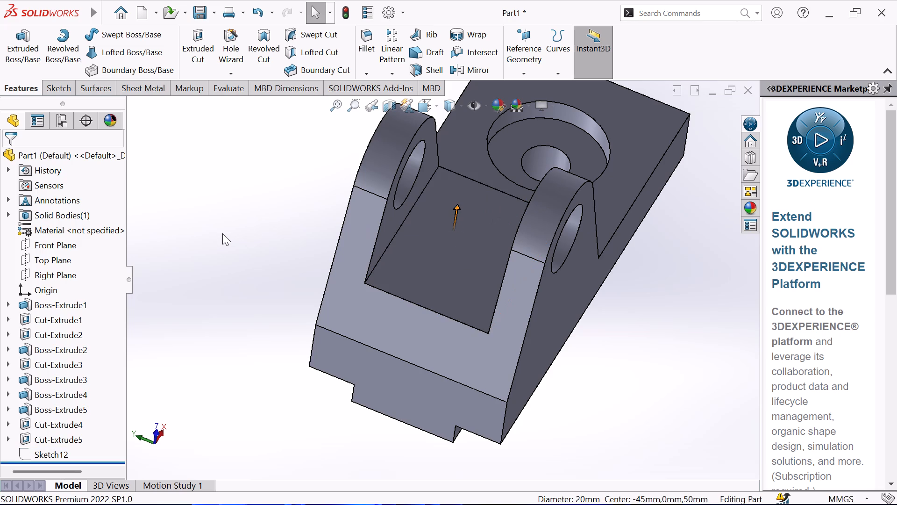
Review the part from several sides, including isometric views of the stepped-hole side and the ribbed back.
{"action": "scroll", "coordinate": [252, 245], "scroll_direction": "up", "scroll_amount": 3}
{"action": "middle_click_drag", "start_coordinate": [253, 245], "coordinate": [477, 142]}
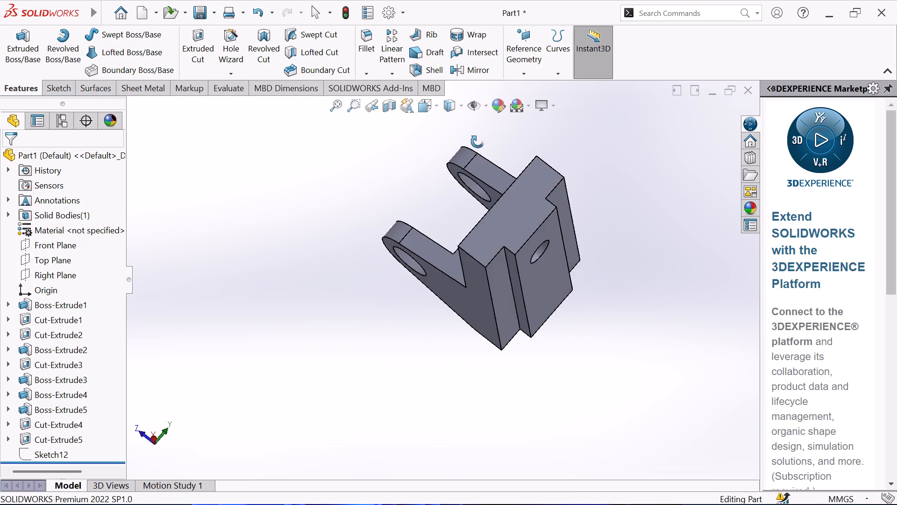
{"action": "middle_click_drag", "start_coordinate": [477, 142], "coordinate": [527, 164]}
{"action": "middle_click_drag", "start_coordinate": [526, 166], "coordinate": [520, 251]}
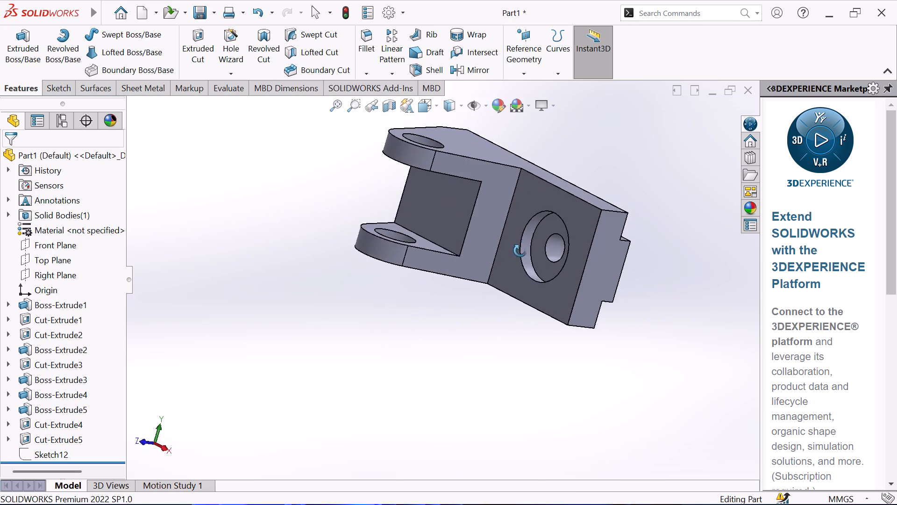
{"action": "middle_click_drag", "start_coordinate": [520, 251], "coordinate": [474, 279]}
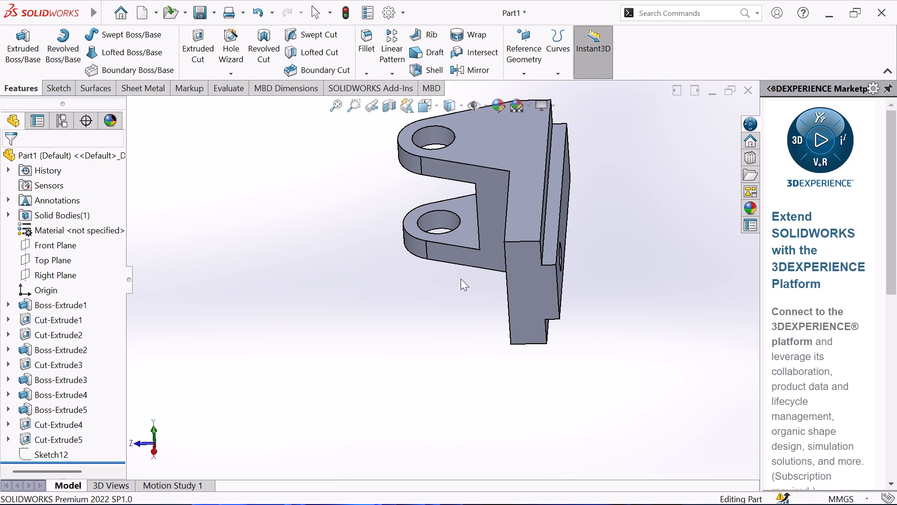
{"action": "left_click", "coordinate": [424, 105]}
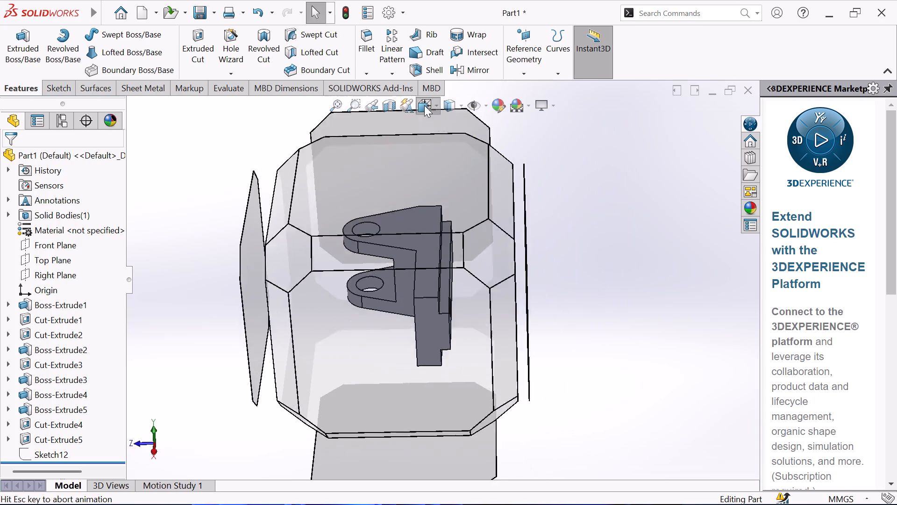
{"action": "left_click", "coordinate": [262, 313]}
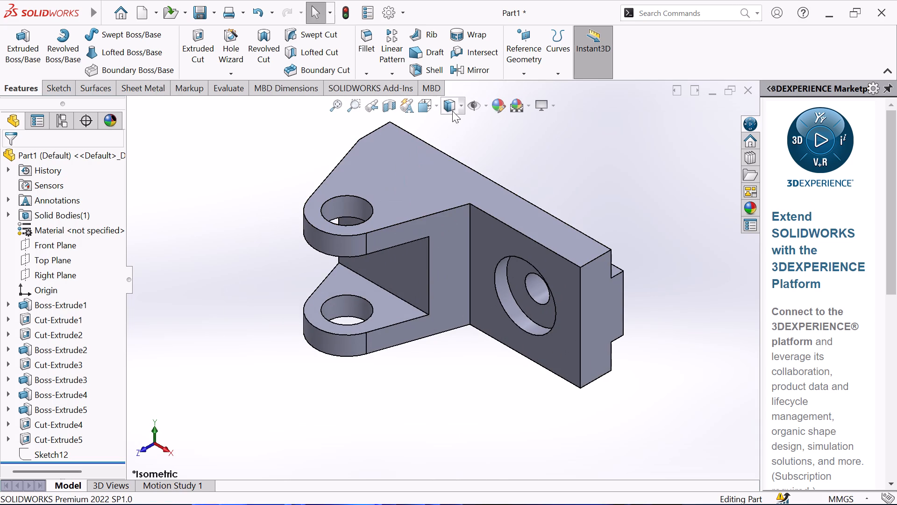
{"action": "left_click", "coordinate": [428, 102]}
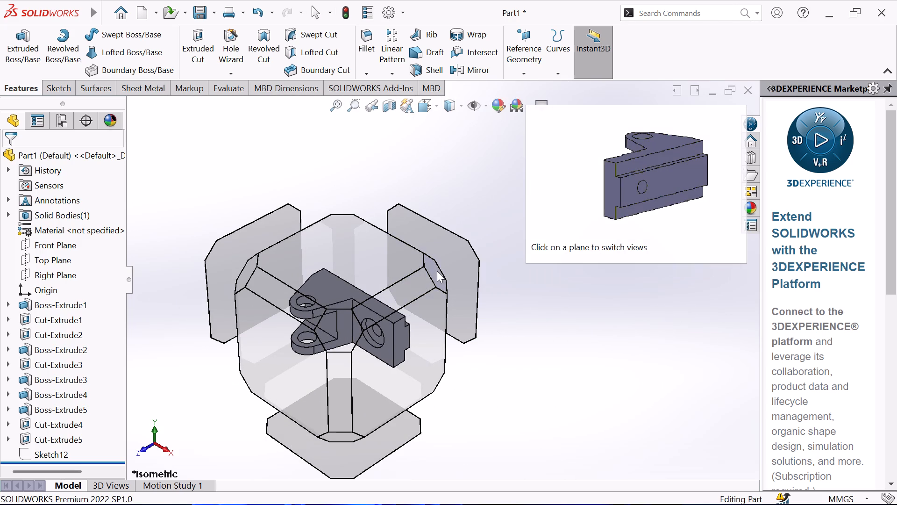
{"action": "left_click", "coordinate": [433, 273]}
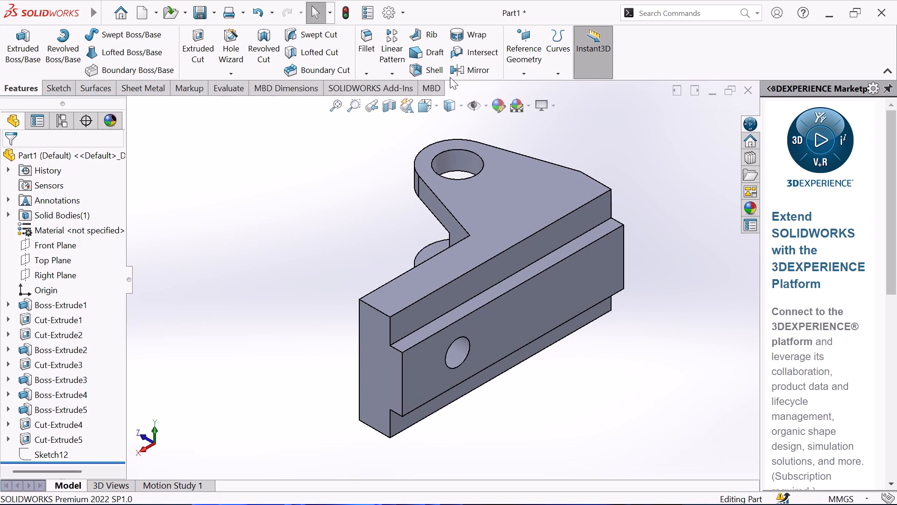
{"action": "left_click", "coordinate": [421, 101]}
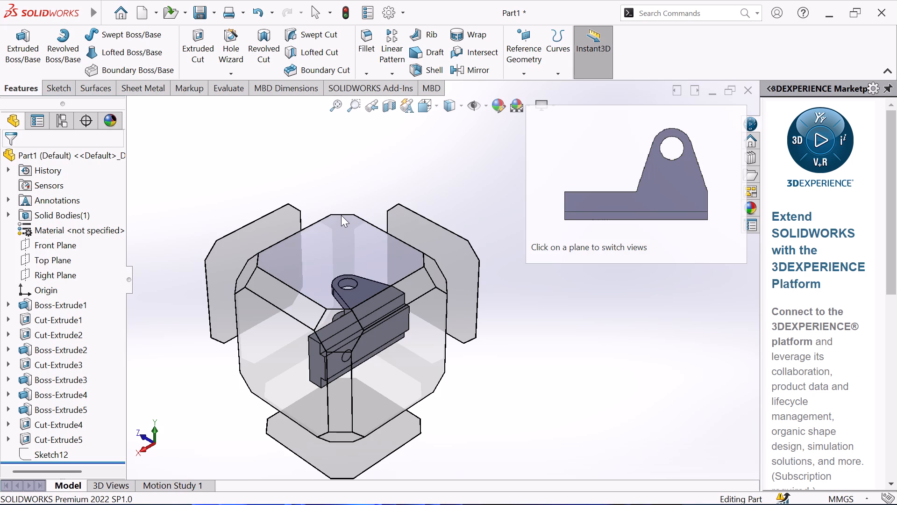
{"action": "left_click", "coordinate": [342, 327]}
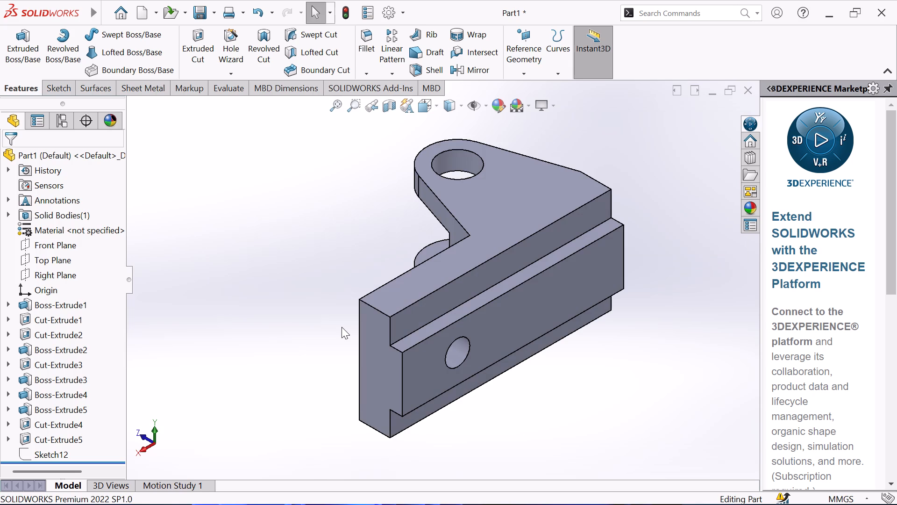
Inspect the raised block's face between the lugs, the stepped hole and the ribbed underside from several angles.
{"action": "middle_click_drag", "start_coordinate": [449, 390], "coordinate": [550, 44]}
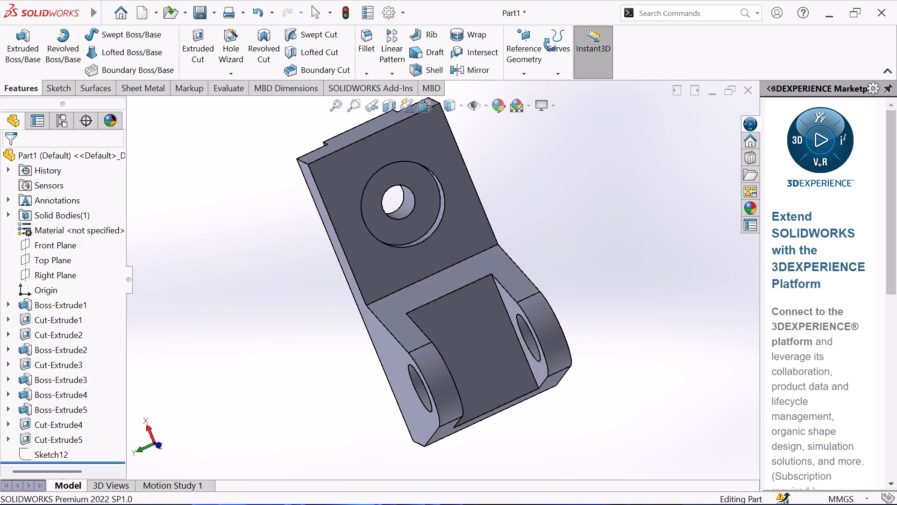
{"action": "middle_click_drag", "start_coordinate": [550, 44], "coordinate": [551, 41]}
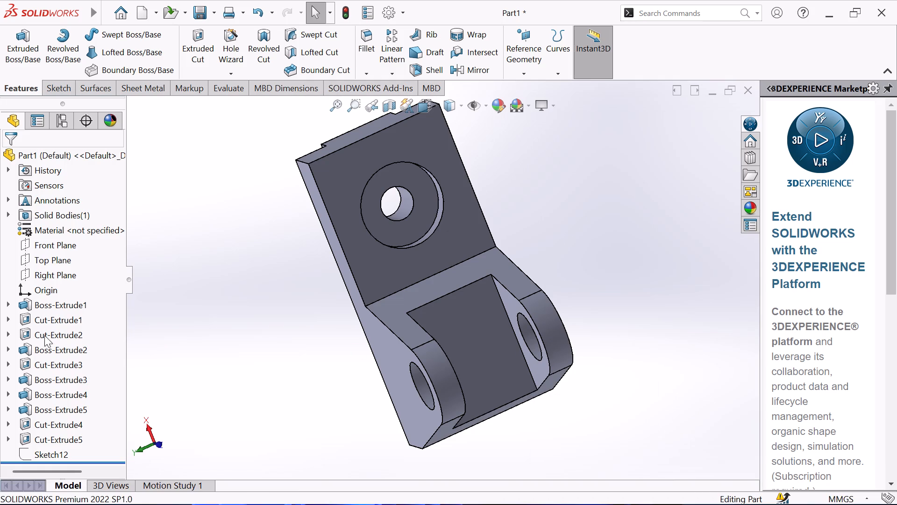
{"action": "scroll", "coordinate": [135, 189], "scroll_direction": "up", "scroll_amount": 1}
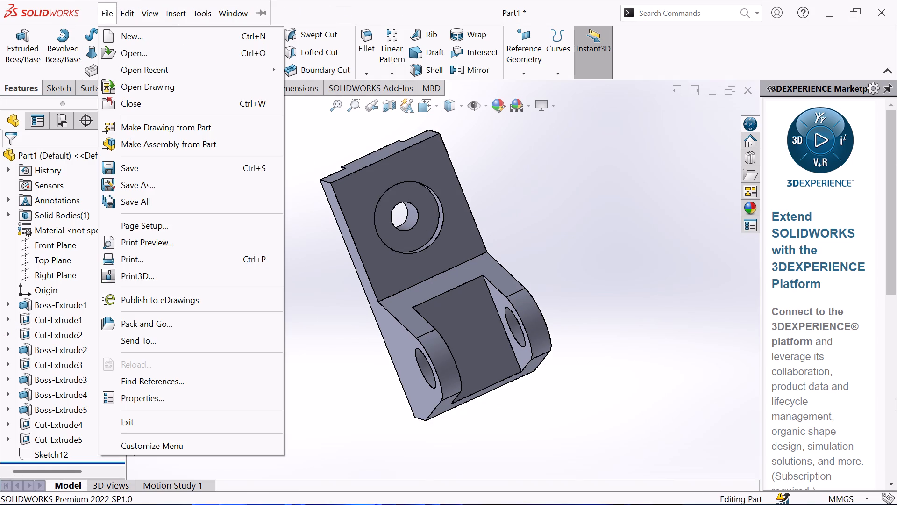
{"action": "left_click", "coordinate": [579, 300]}
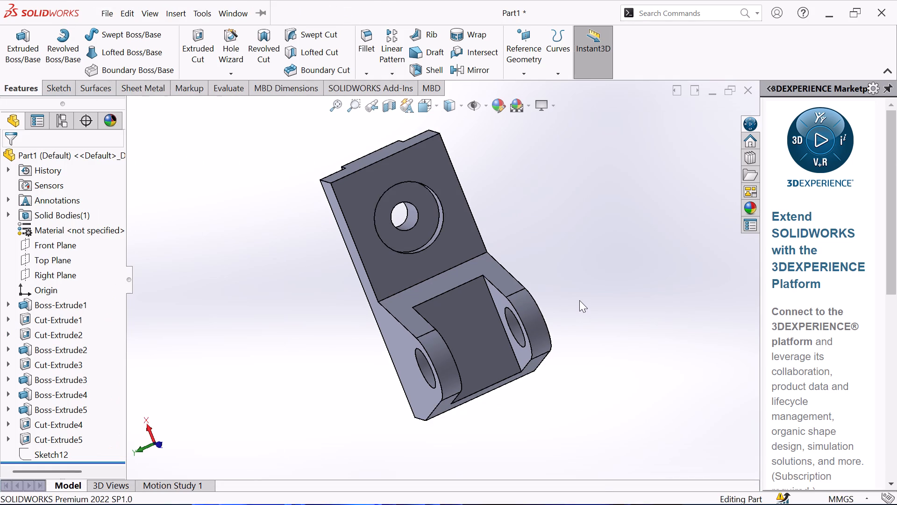
{"action": "scroll", "coordinate": [443, 297], "scroll_direction": "down", "scroll_amount": 2}
{"action": "middle_click_drag", "start_coordinate": [326, 268], "coordinate": [512, 163]}
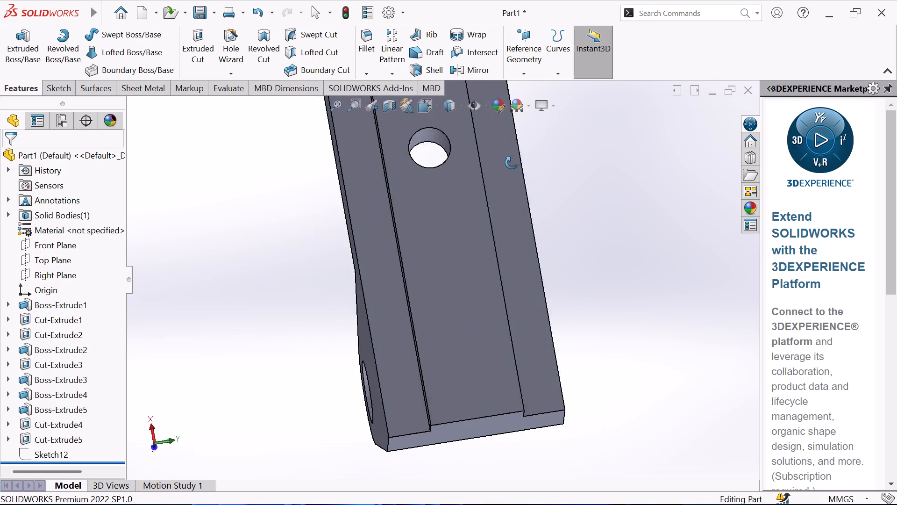
{"action": "middle_click_drag", "start_coordinate": [512, 163], "coordinate": [575, 311]}
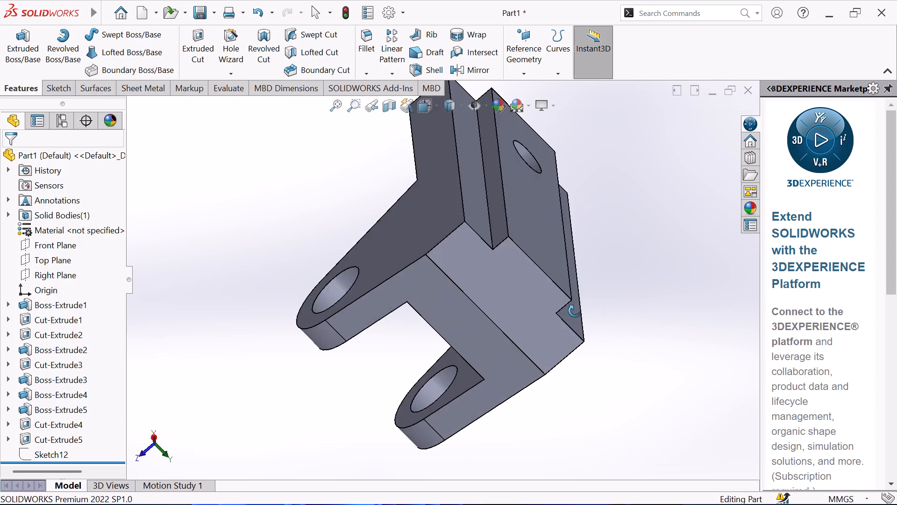
{"action": "middle_click_drag", "start_coordinate": [575, 311], "coordinate": [678, 115]}
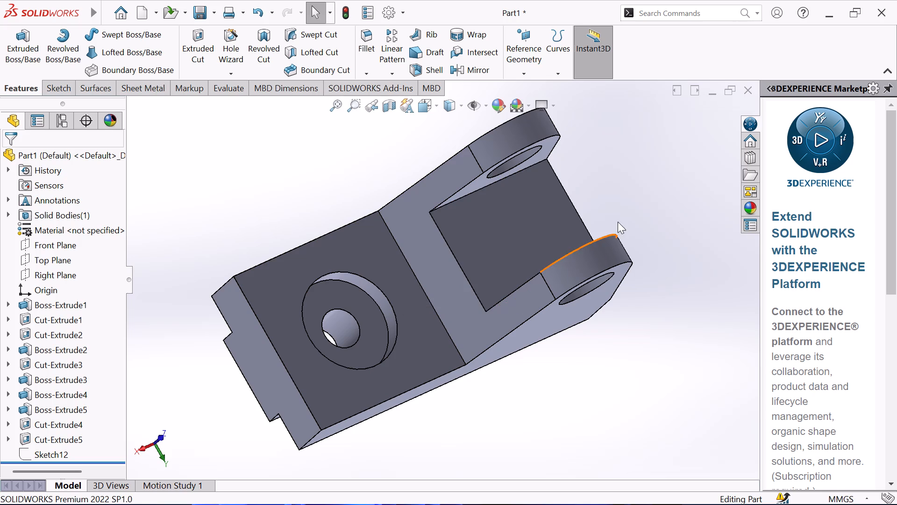
Examine the side profile of the base block and the tapered lugs with their bores.
{"action": "middle_click_drag", "start_coordinate": [522, 504], "coordinate": [522, 350]}
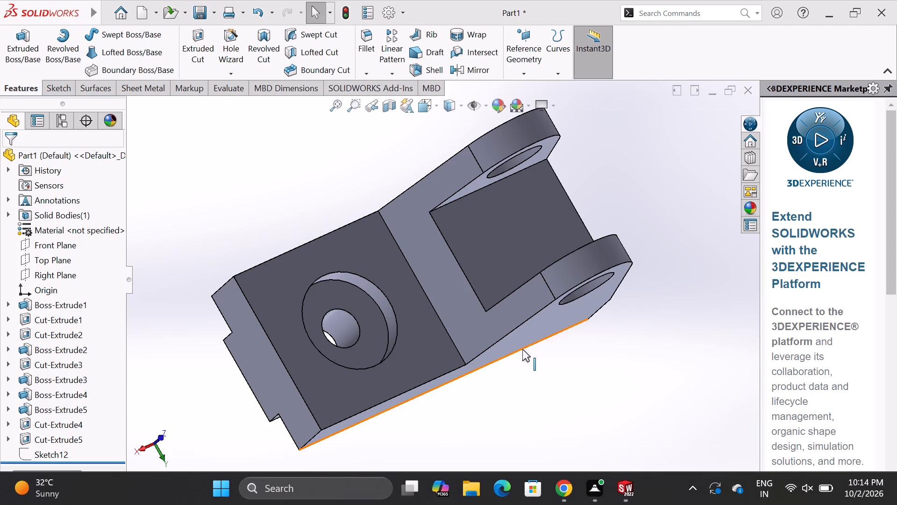
{"action": "middle_click_drag", "start_coordinate": [522, 349], "coordinate": [467, 224]}
{"action": "scroll", "coordinate": [500, 287], "scroll_direction": "up", "scroll_amount": 1}
{"action": "scroll", "coordinate": [583, 303], "scroll_direction": "down", "scroll_amount": 1}
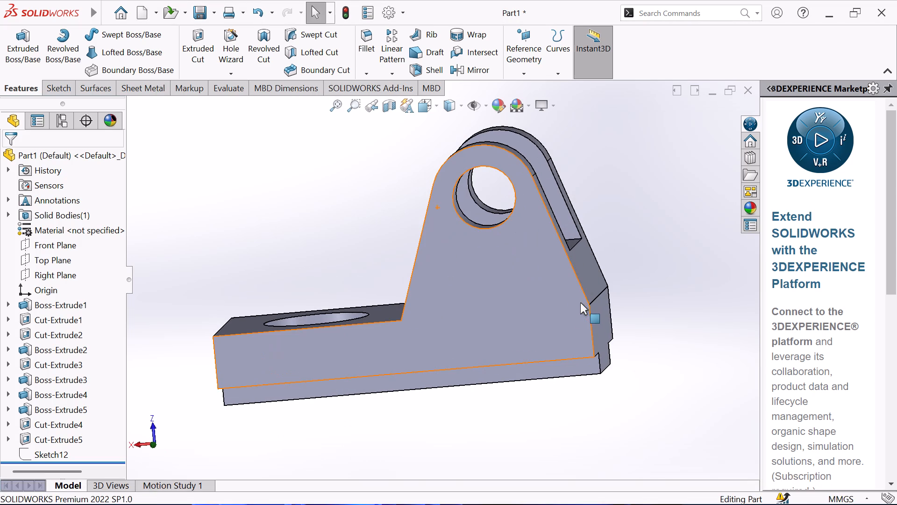
{"action": "scroll", "coordinate": [423, 330], "scroll_direction": "up", "scroll_amount": 2}
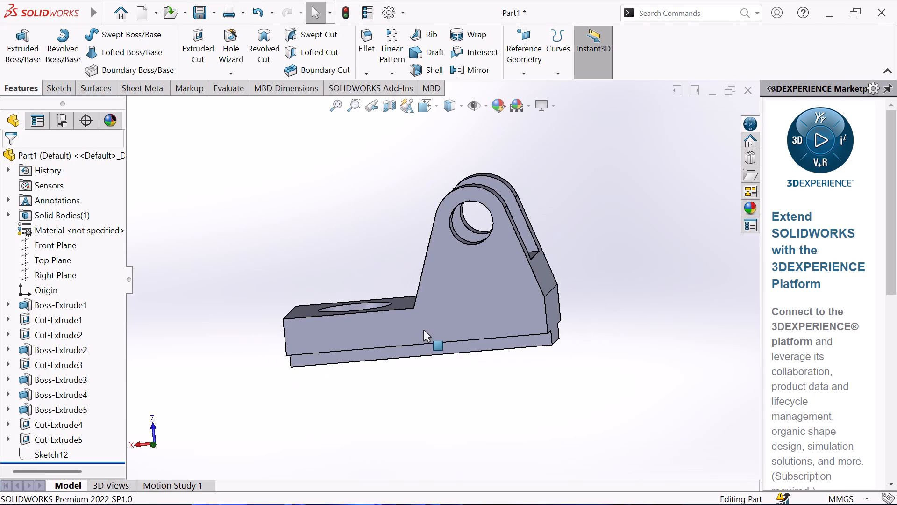
{"action": "scroll", "coordinate": [441, 329], "scroll_direction": "down", "scroll_amount": 1}
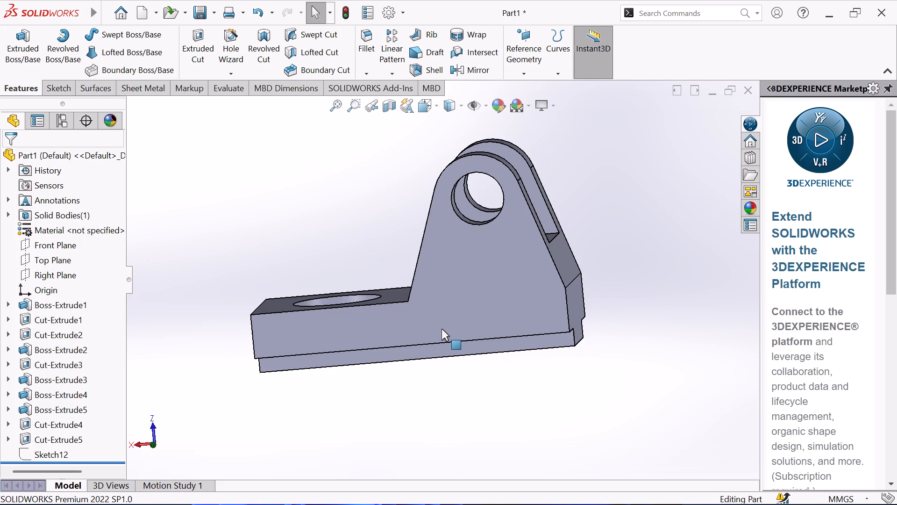
{"action": "scroll", "coordinate": [441, 329], "scroll_direction": "down", "scroll_amount": 1}
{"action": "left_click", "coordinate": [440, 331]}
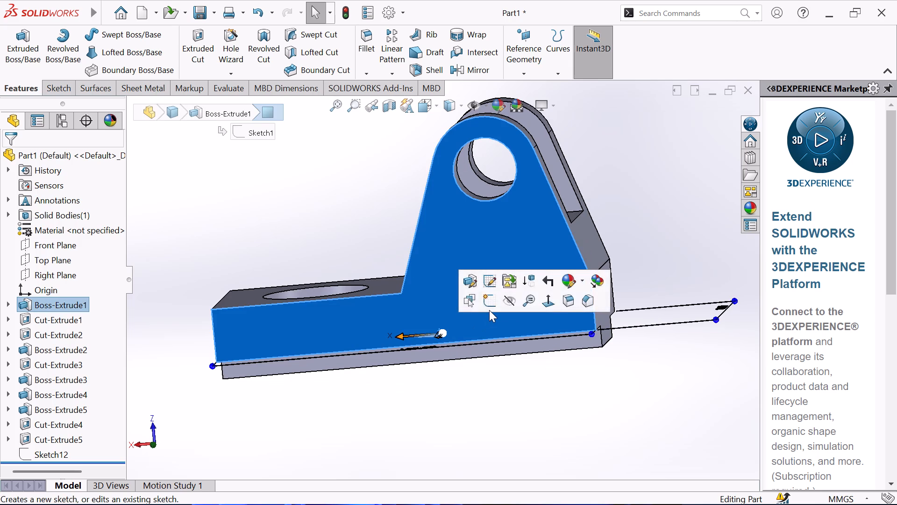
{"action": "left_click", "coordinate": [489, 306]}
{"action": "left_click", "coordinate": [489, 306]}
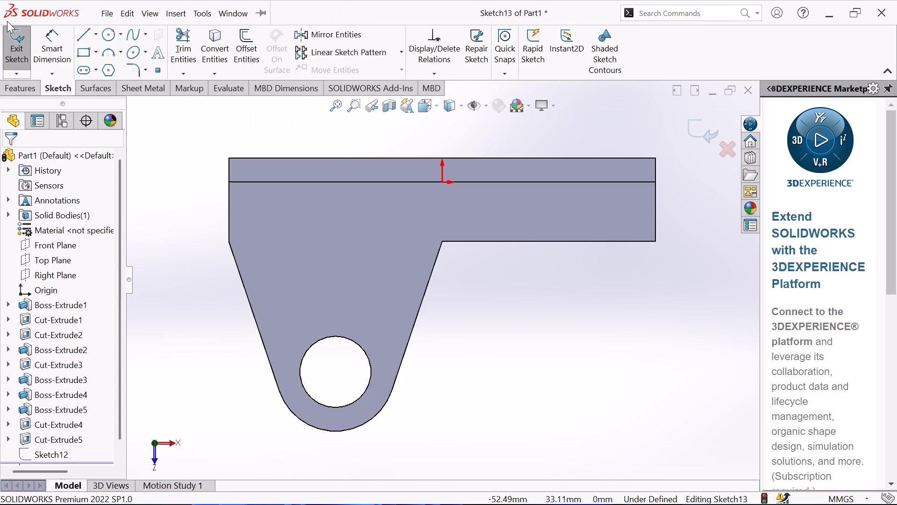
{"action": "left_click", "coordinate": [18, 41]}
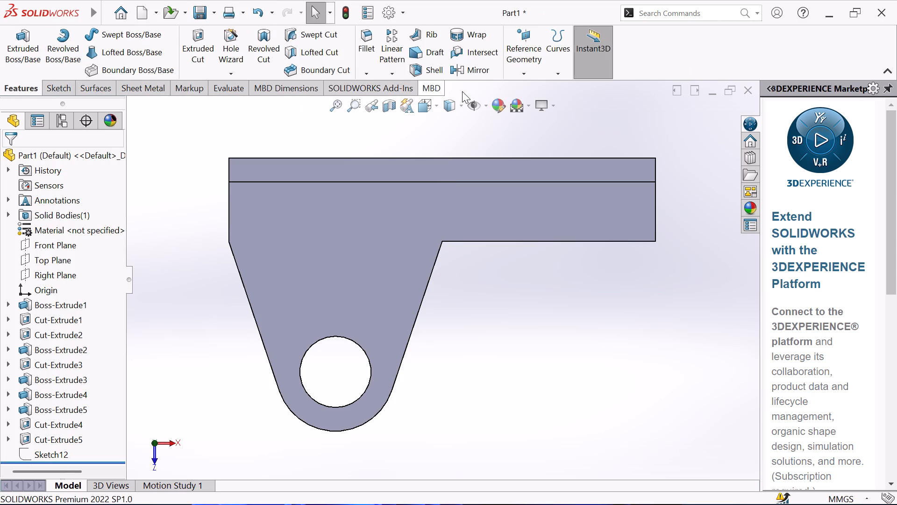
Inspect the lugs, their bores, the raised block between them and the stepped hole from several angles.
{"action": "middle_click_drag", "start_coordinate": [119, 295], "coordinate": [148, 260]}
{"action": "middle_click_drag", "start_coordinate": [163, 256], "coordinate": [205, 219]}
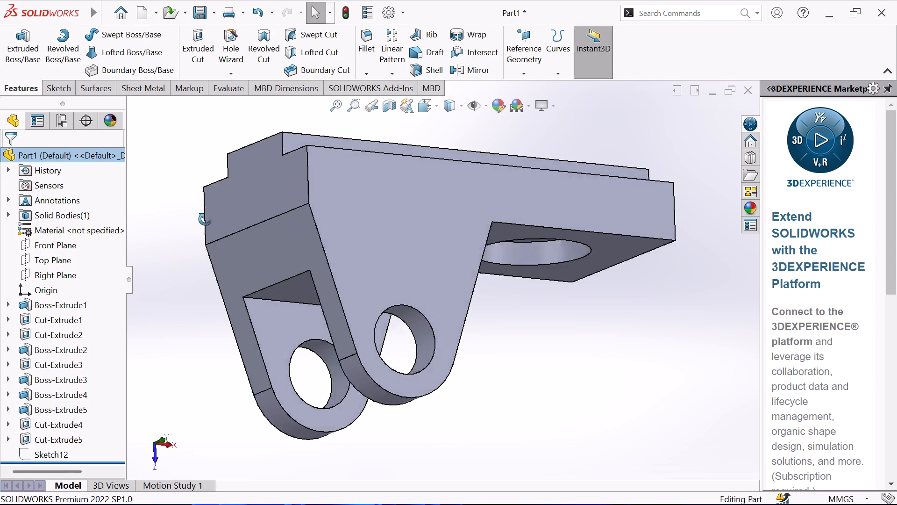
{"action": "middle_click_drag", "start_coordinate": [205, 219], "coordinate": [645, 94]}
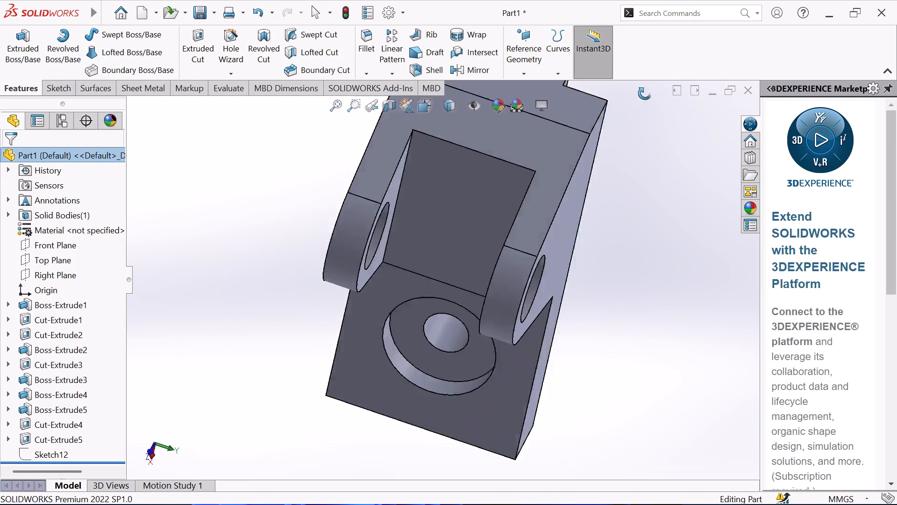
{"action": "middle_click_drag", "start_coordinate": [645, 94], "coordinate": [669, 60]}
{"action": "middle_click", "coordinate": [669, 60]}
{"action": "middle_click_drag", "start_coordinate": [392, 400], "coordinate": [396, 386]}
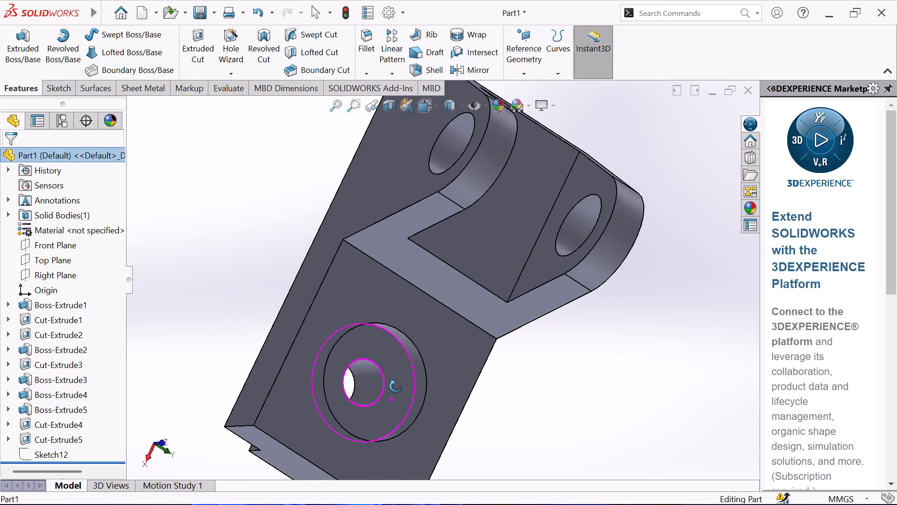
{"action": "middle_click_drag", "start_coordinate": [396, 386], "coordinate": [348, 216]}
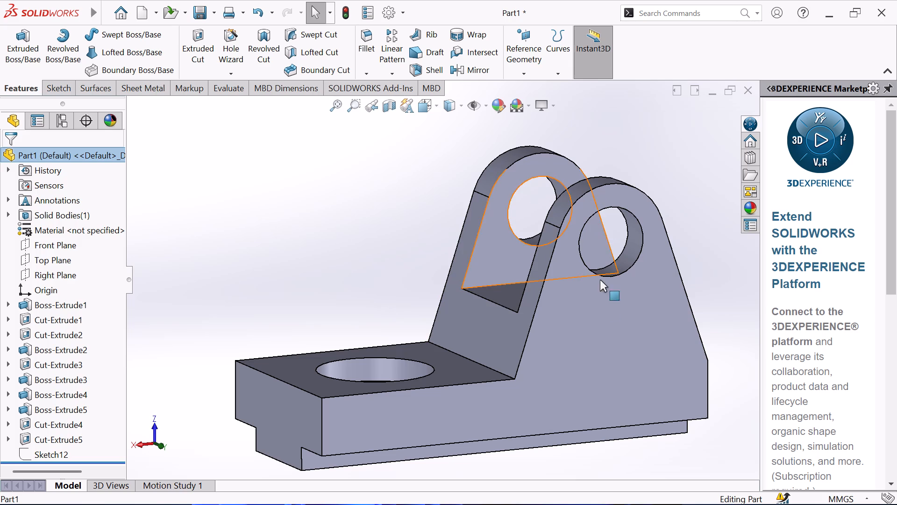
{"action": "scroll", "coordinate": [589, 392], "scroll_direction": "down", "scroll_amount": 2}
{"action": "scroll", "coordinate": [589, 393], "scroll_direction": "up", "scroll_amount": 3}
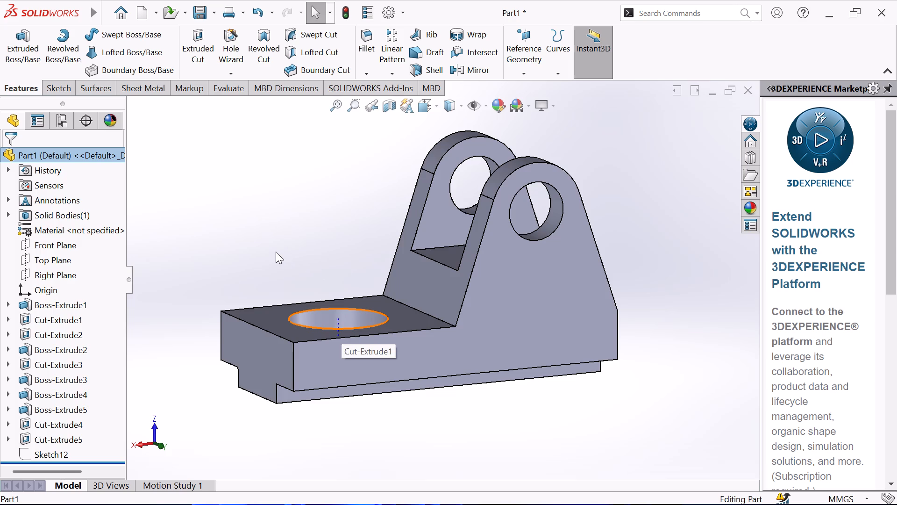
Review the whole part from the stepped-hole side, the lug side and the ribbed underside.
{"action": "middle_click_drag", "start_coordinate": [276, 252], "coordinate": [258, 382]}
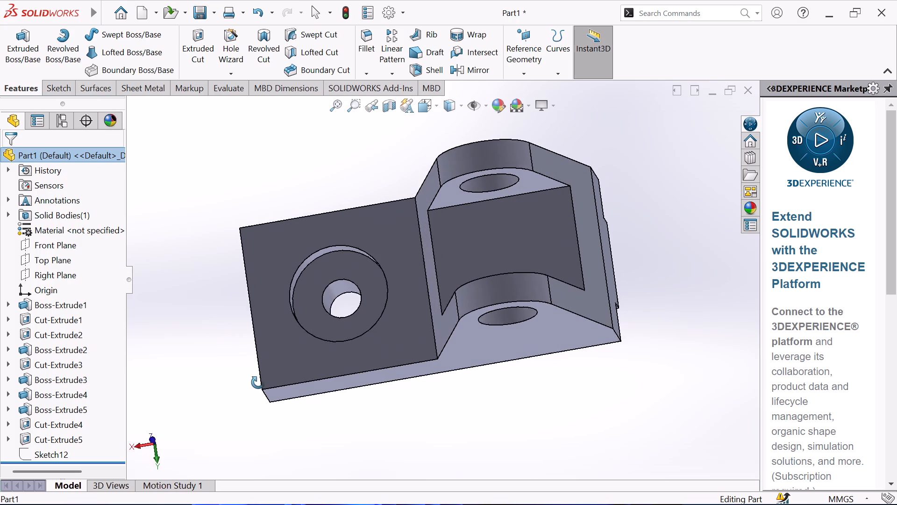
{"action": "middle_click_drag", "start_coordinate": [258, 382], "coordinate": [286, 314]}
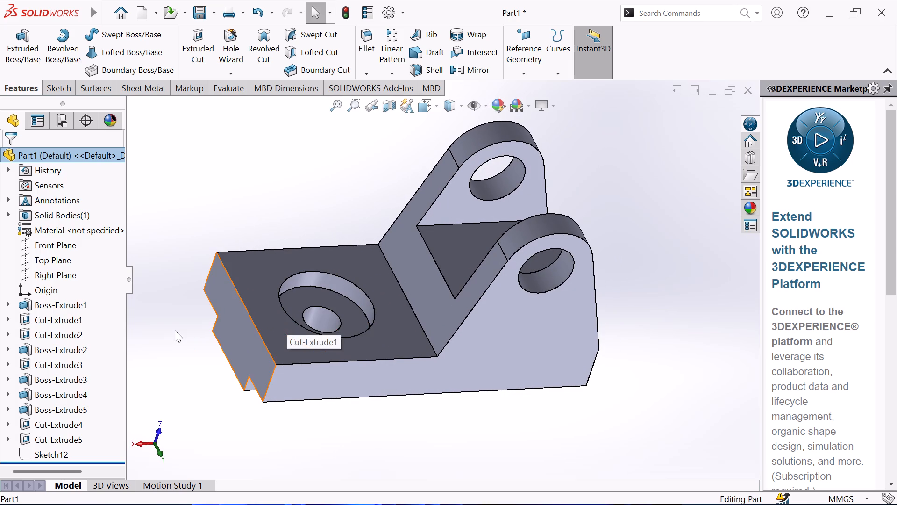
{"action": "middle_click_drag", "start_coordinate": [189, 340], "coordinate": [189, 338]}
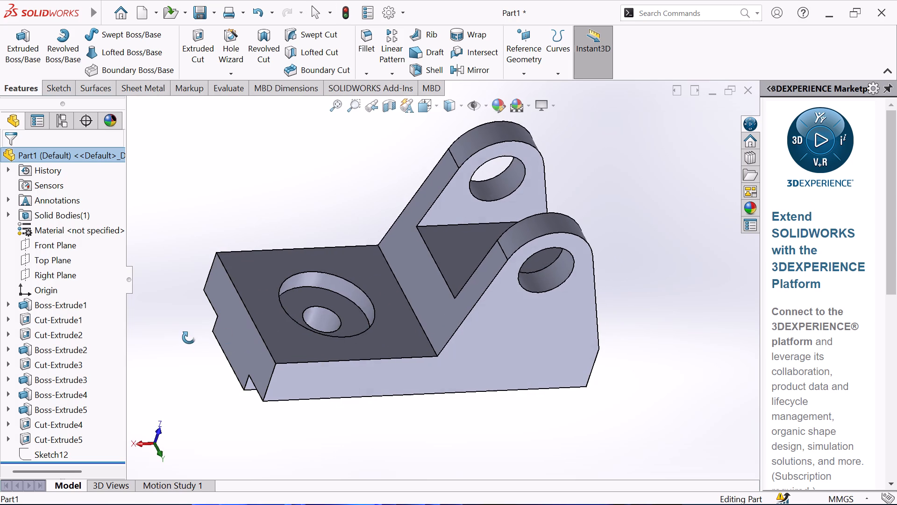
{"action": "middle_click_drag", "start_coordinate": [189, 338], "coordinate": [176, 296]}
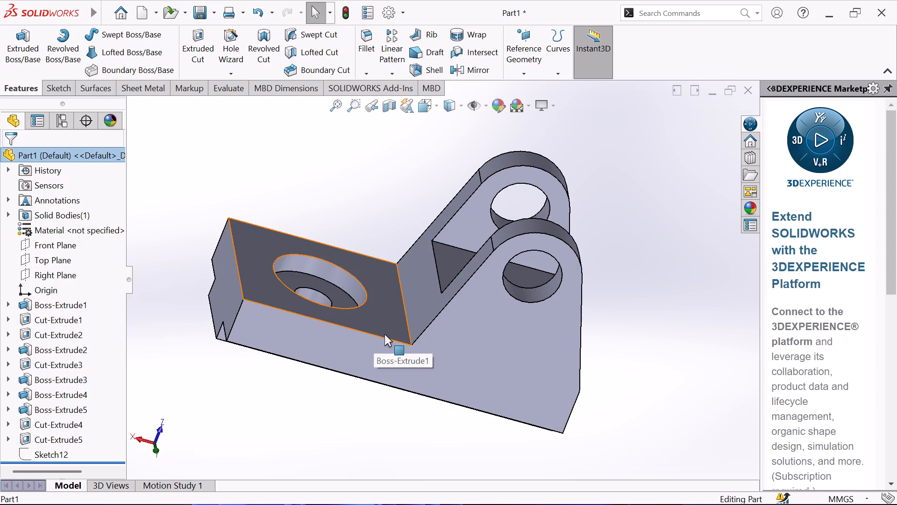
{"action": "scroll", "coordinate": [543, 271], "scroll_direction": "up", "scroll_amount": 1}
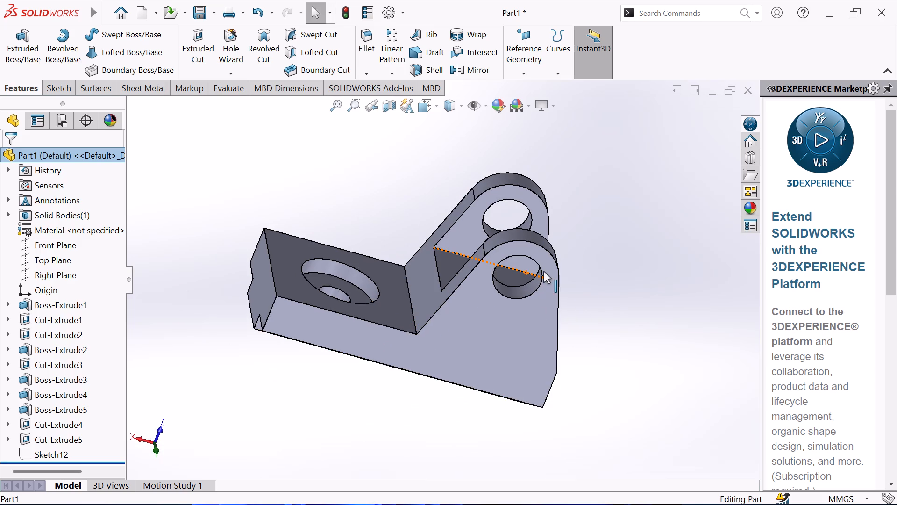
{"action": "scroll", "coordinate": [543, 271], "scroll_direction": "up", "scroll_amount": 2}
{"action": "scroll", "coordinate": [401, 226], "scroll_direction": "down", "scroll_amount": 1}
{"action": "middle_click_drag", "start_coordinate": [386, 230], "coordinate": [578, 215]}
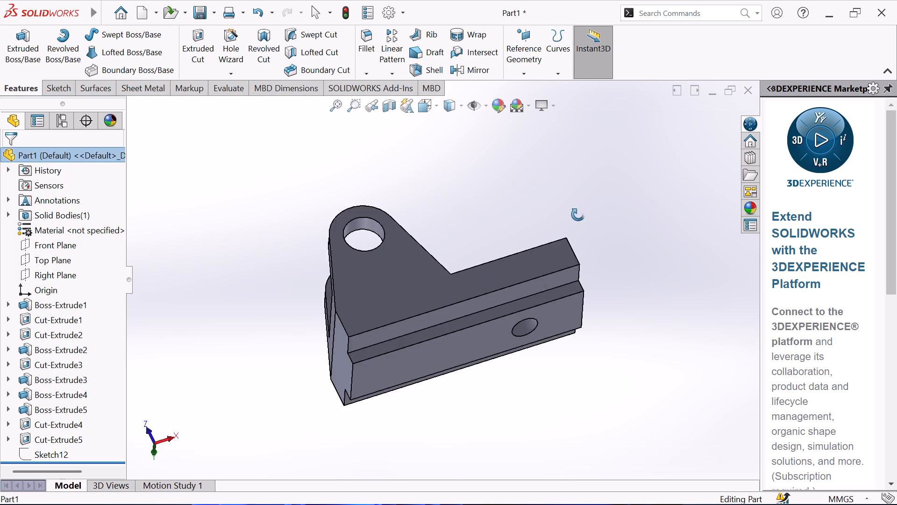
{"action": "middle_click_drag", "start_coordinate": [578, 215], "coordinate": [393, 193]}
{"action": "scroll", "coordinate": [392, 263], "scroll_direction": "up", "scroll_amount": 1}
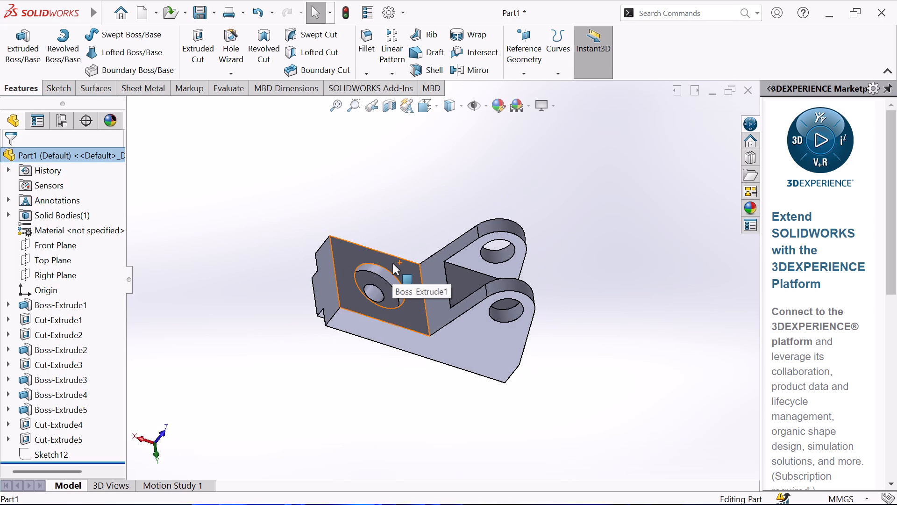
{"action": "middle_click_drag", "start_coordinate": [393, 264], "coordinate": [493, 204]}
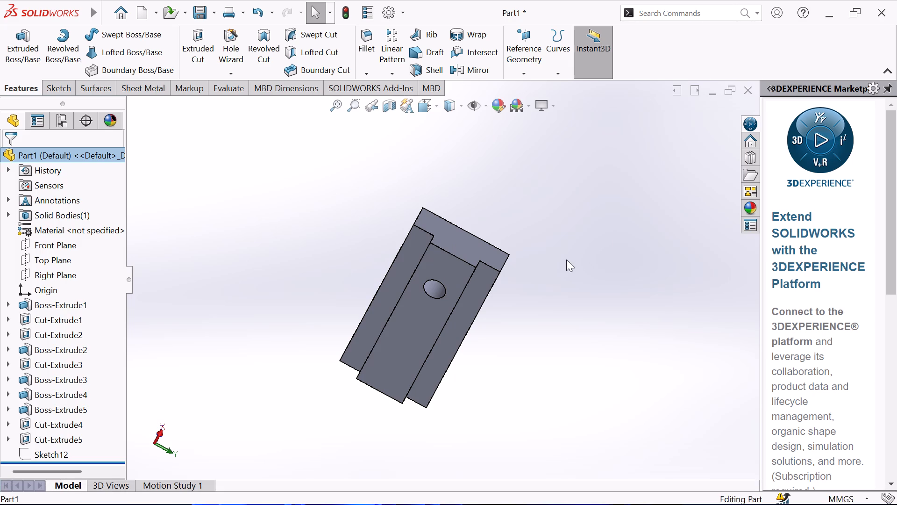
{"action": "scroll", "coordinate": [431, 238], "scroll_direction": "up", "scroll_amount": 2}
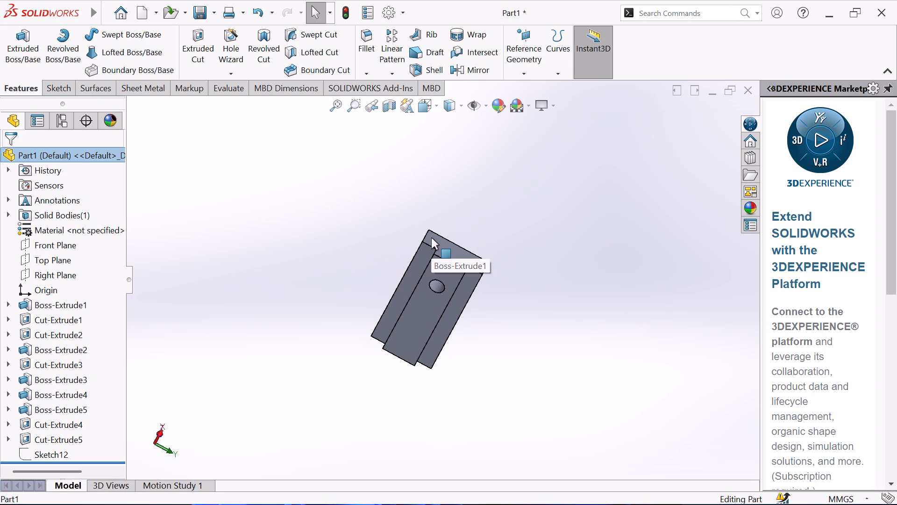
{"action": "middle_click_drag", "start_coordinate": [482, 166], "coordinate": [337, 294]}
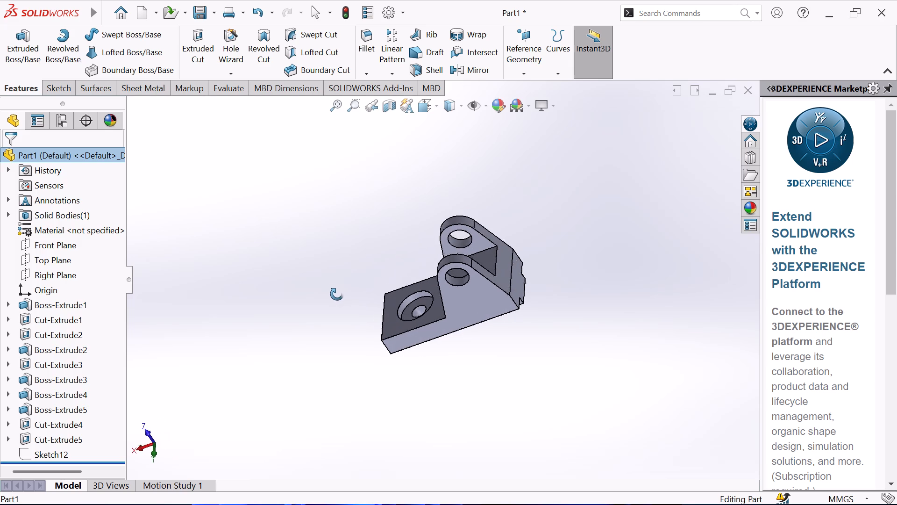
{"action": "middle_click_drag", "start_coordinate": [337, 294], "coordinate": [335, 293]}
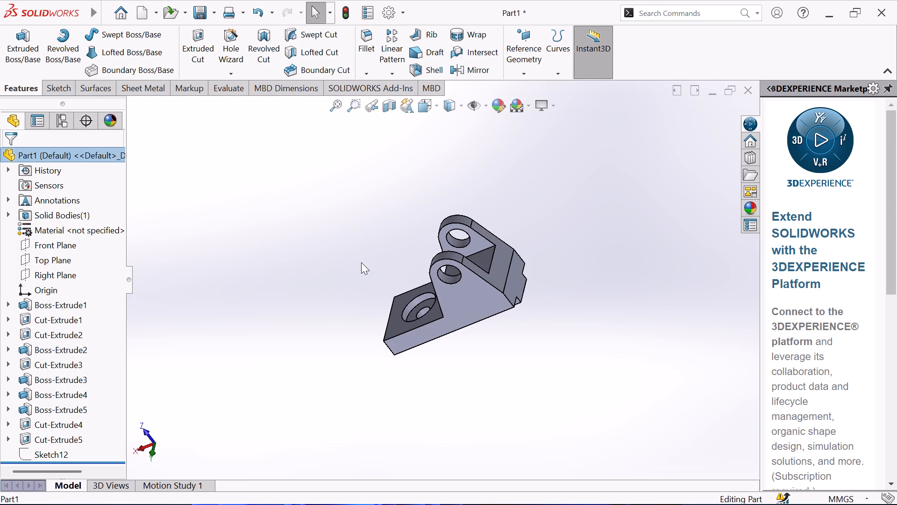
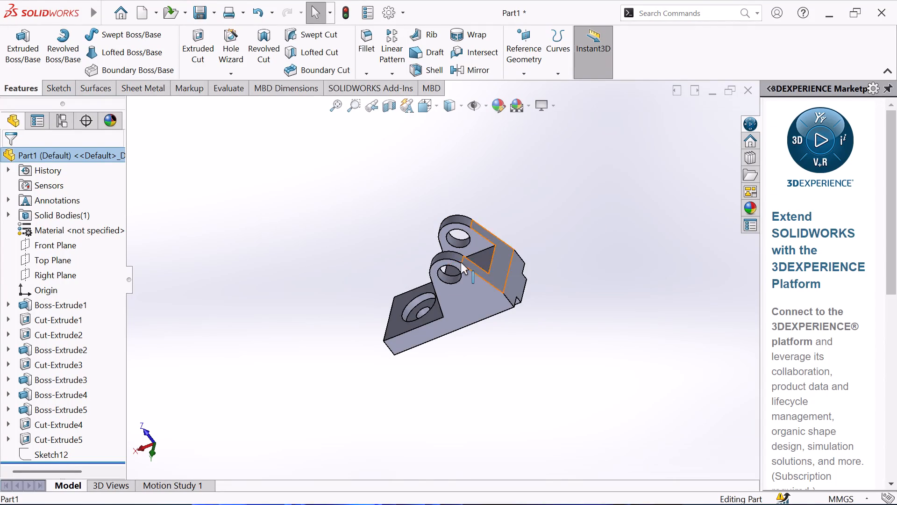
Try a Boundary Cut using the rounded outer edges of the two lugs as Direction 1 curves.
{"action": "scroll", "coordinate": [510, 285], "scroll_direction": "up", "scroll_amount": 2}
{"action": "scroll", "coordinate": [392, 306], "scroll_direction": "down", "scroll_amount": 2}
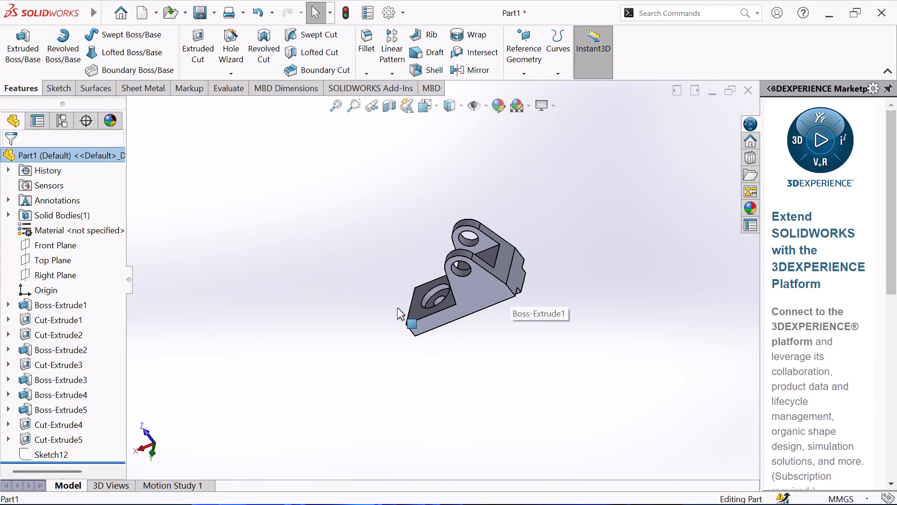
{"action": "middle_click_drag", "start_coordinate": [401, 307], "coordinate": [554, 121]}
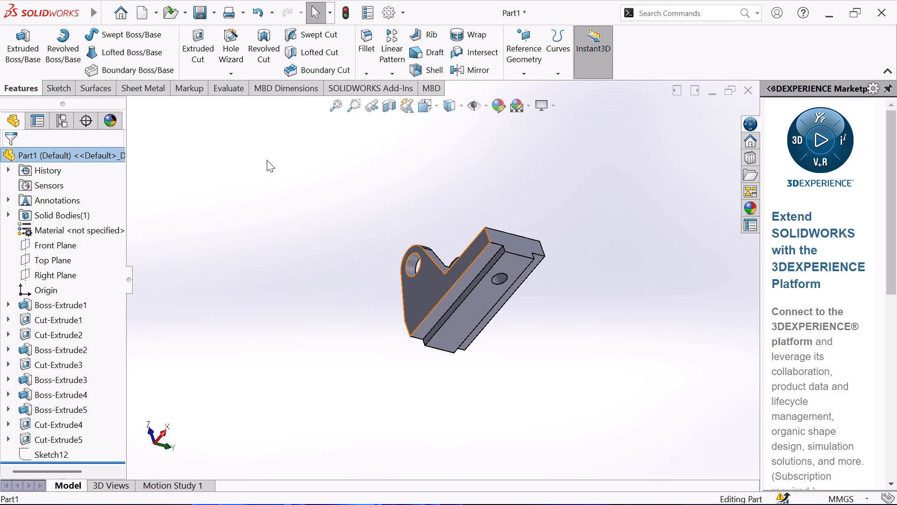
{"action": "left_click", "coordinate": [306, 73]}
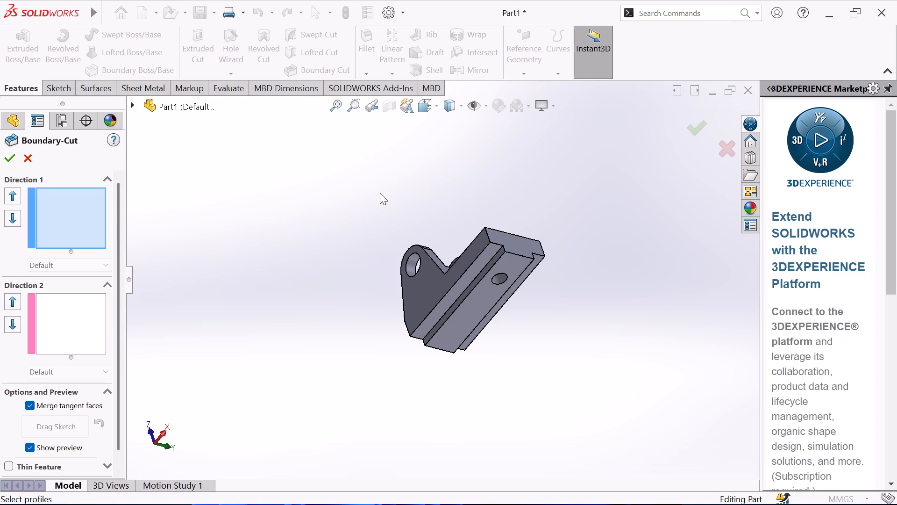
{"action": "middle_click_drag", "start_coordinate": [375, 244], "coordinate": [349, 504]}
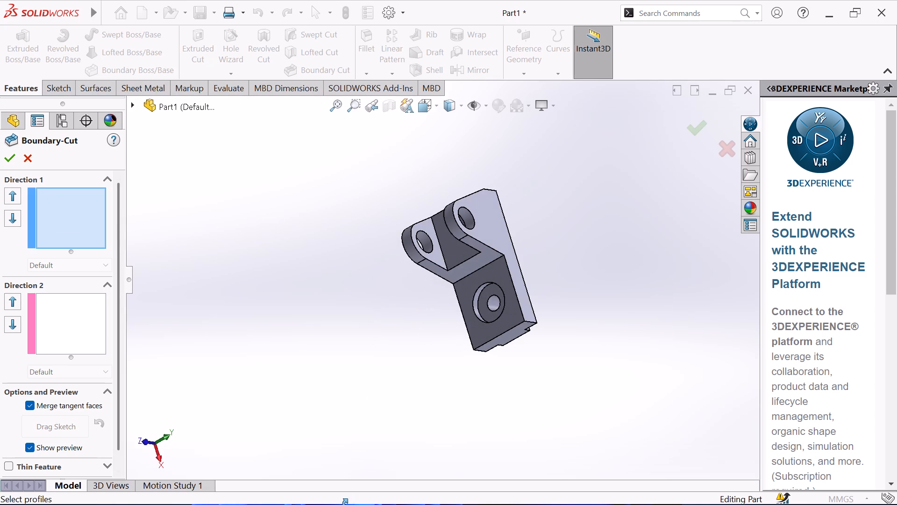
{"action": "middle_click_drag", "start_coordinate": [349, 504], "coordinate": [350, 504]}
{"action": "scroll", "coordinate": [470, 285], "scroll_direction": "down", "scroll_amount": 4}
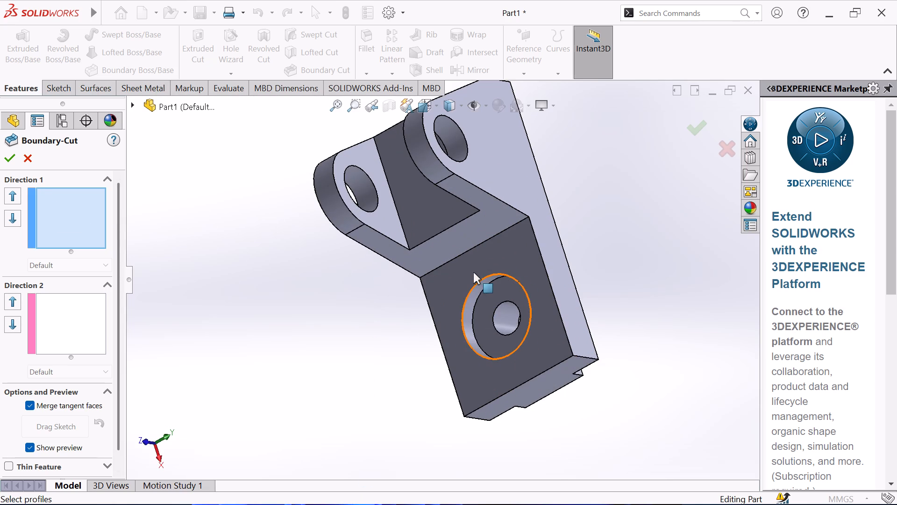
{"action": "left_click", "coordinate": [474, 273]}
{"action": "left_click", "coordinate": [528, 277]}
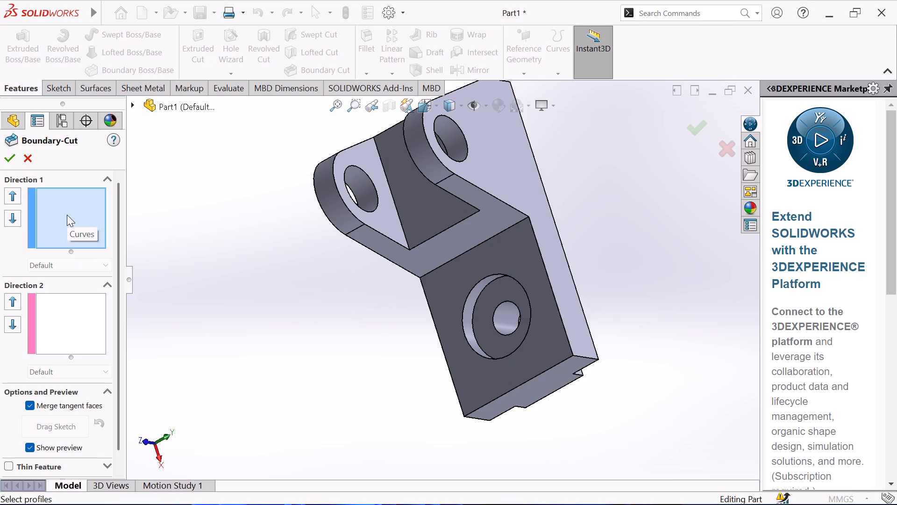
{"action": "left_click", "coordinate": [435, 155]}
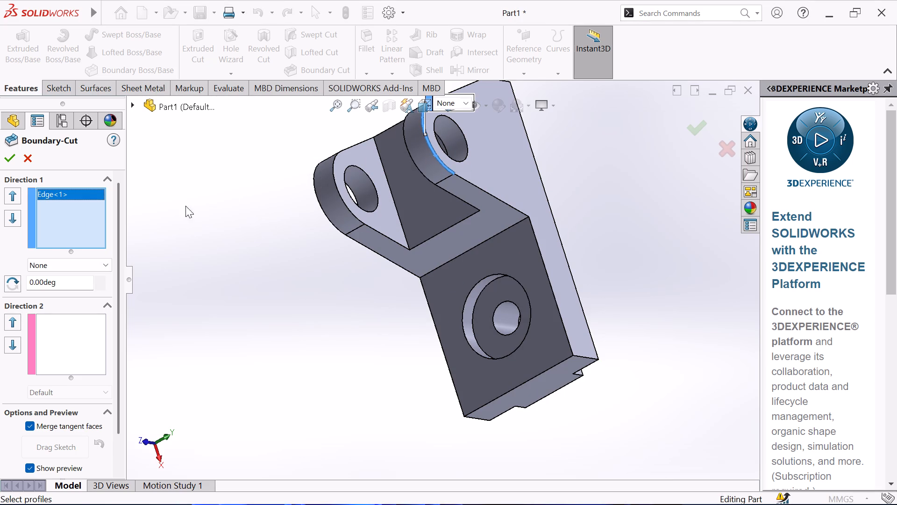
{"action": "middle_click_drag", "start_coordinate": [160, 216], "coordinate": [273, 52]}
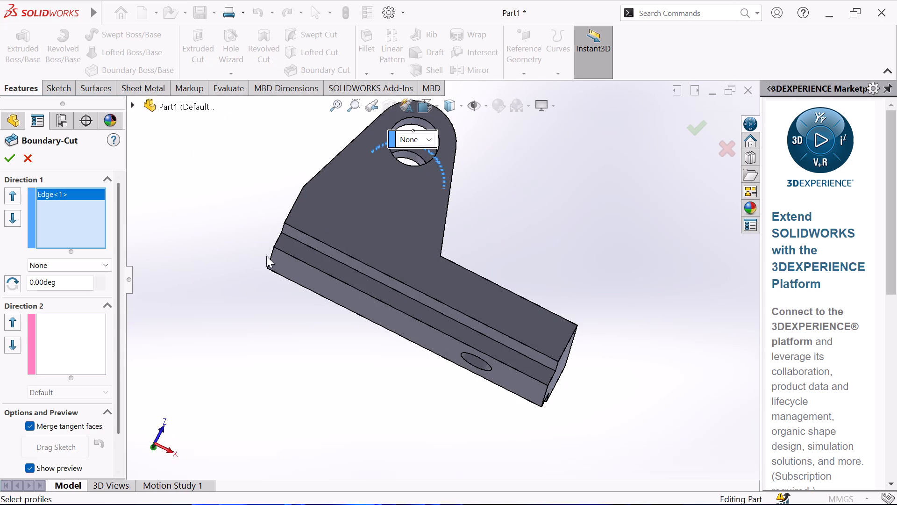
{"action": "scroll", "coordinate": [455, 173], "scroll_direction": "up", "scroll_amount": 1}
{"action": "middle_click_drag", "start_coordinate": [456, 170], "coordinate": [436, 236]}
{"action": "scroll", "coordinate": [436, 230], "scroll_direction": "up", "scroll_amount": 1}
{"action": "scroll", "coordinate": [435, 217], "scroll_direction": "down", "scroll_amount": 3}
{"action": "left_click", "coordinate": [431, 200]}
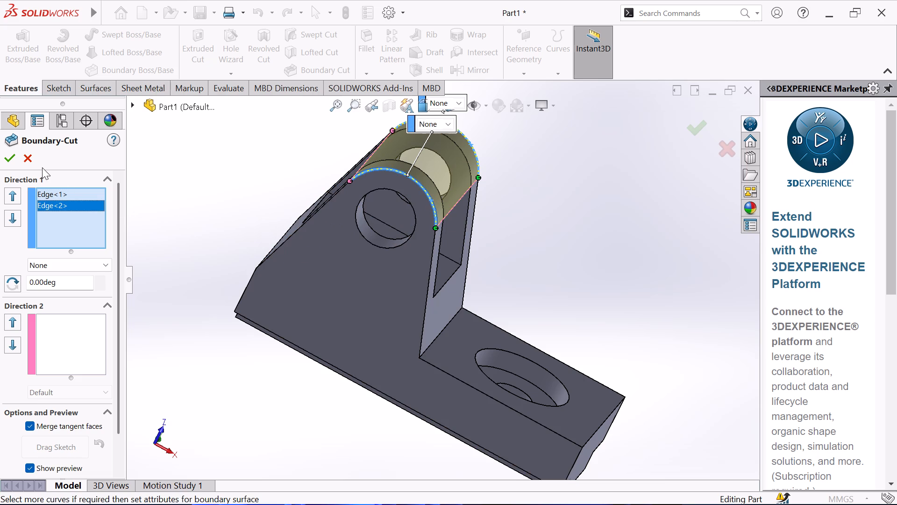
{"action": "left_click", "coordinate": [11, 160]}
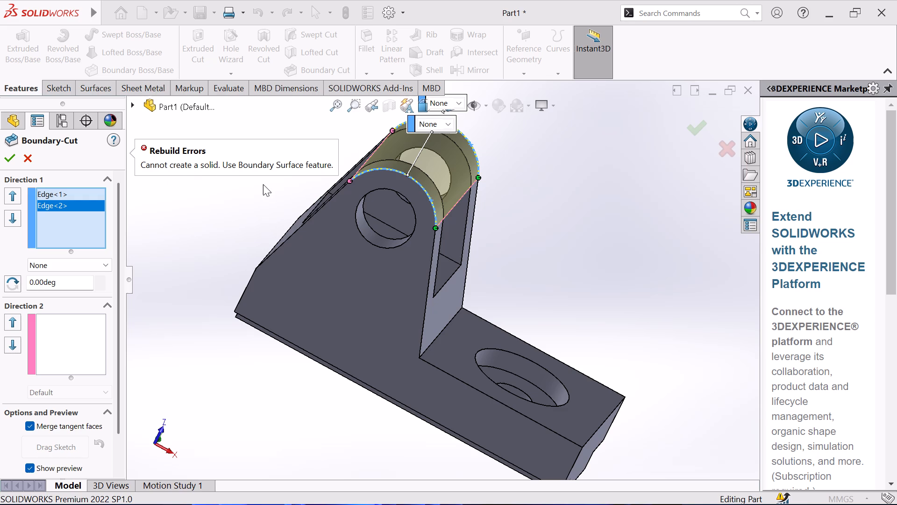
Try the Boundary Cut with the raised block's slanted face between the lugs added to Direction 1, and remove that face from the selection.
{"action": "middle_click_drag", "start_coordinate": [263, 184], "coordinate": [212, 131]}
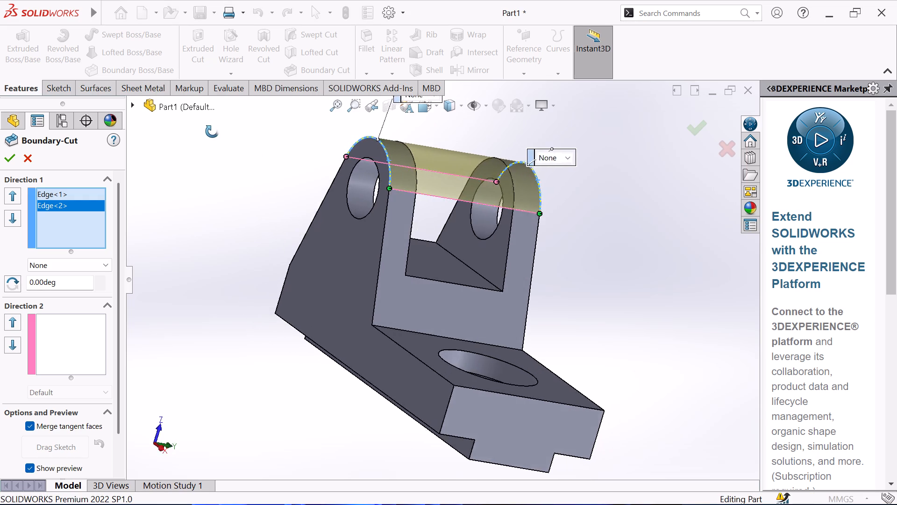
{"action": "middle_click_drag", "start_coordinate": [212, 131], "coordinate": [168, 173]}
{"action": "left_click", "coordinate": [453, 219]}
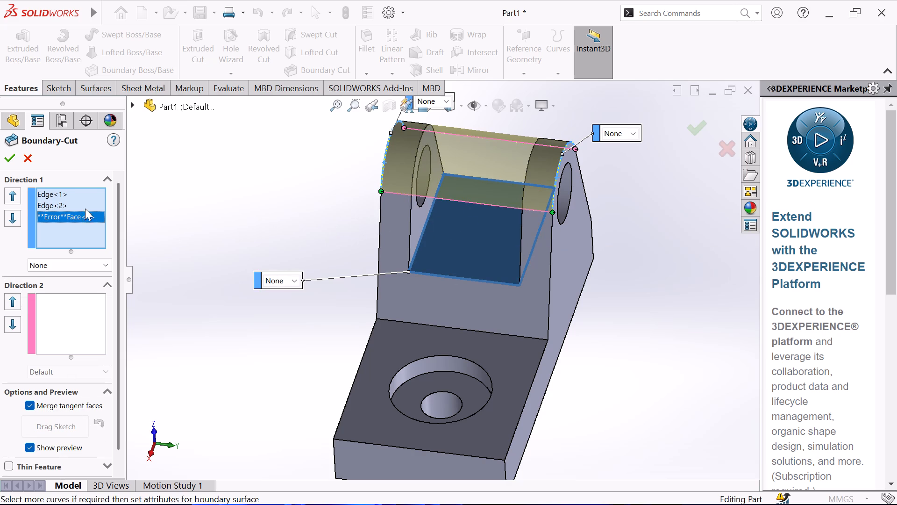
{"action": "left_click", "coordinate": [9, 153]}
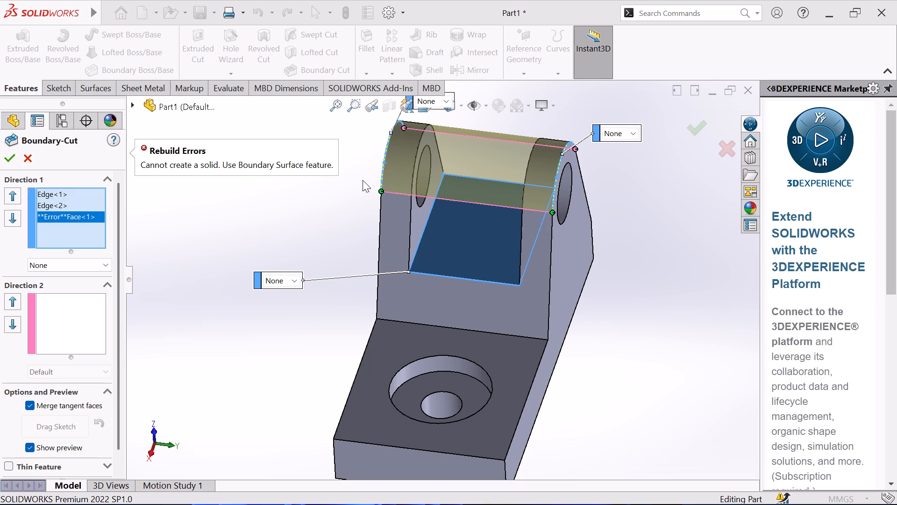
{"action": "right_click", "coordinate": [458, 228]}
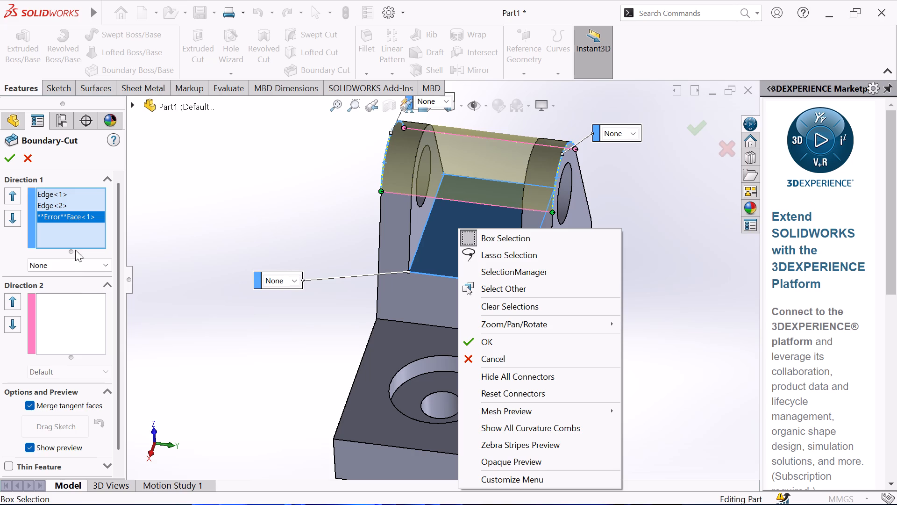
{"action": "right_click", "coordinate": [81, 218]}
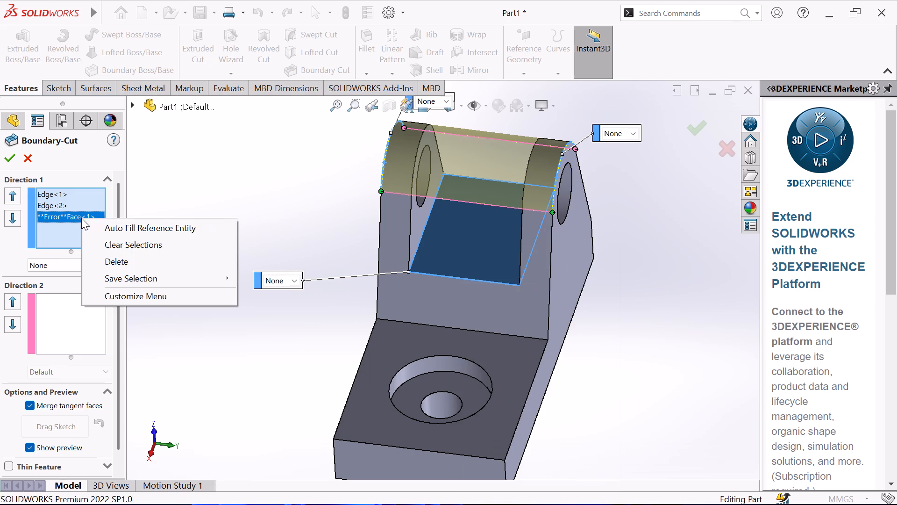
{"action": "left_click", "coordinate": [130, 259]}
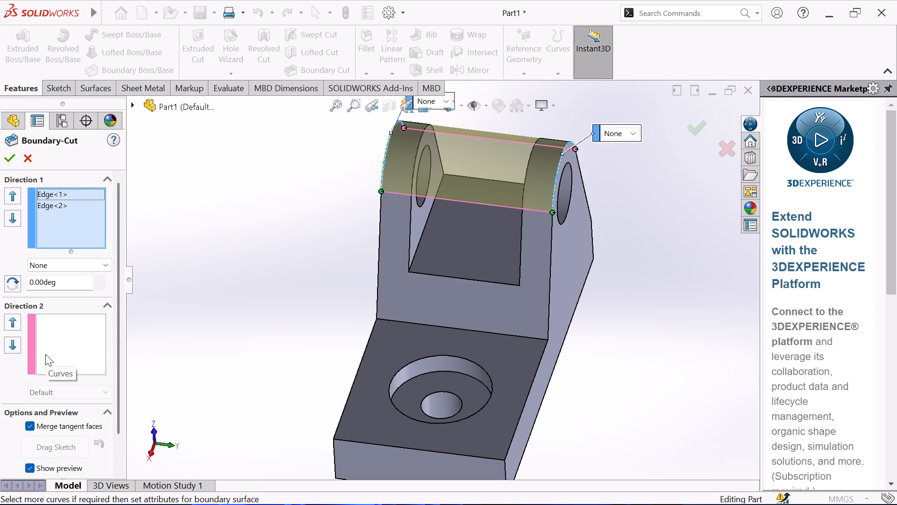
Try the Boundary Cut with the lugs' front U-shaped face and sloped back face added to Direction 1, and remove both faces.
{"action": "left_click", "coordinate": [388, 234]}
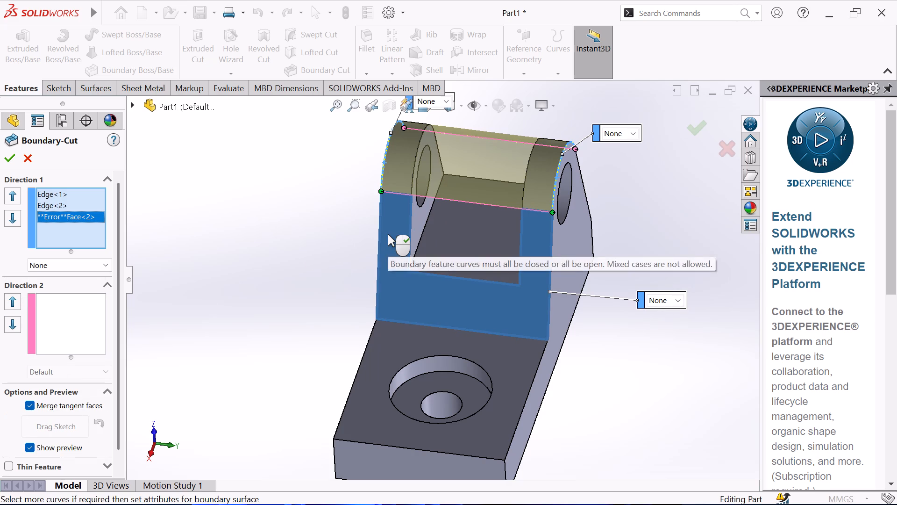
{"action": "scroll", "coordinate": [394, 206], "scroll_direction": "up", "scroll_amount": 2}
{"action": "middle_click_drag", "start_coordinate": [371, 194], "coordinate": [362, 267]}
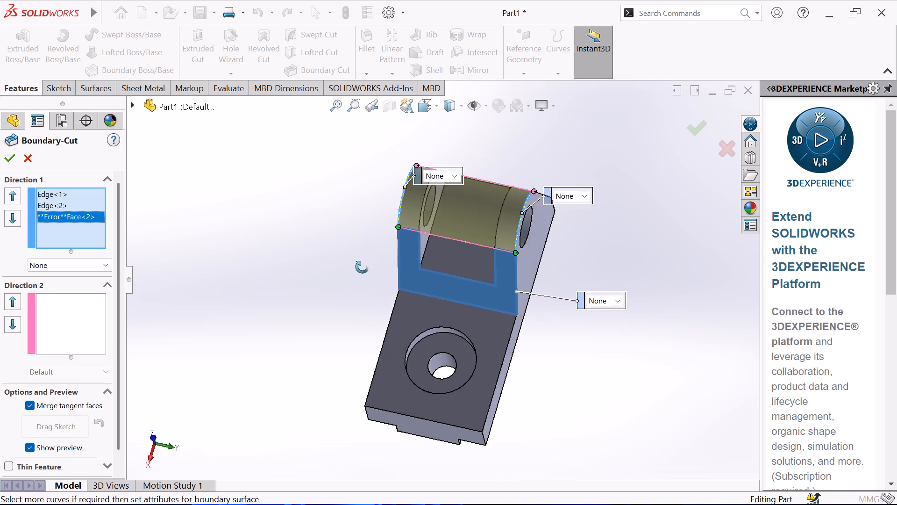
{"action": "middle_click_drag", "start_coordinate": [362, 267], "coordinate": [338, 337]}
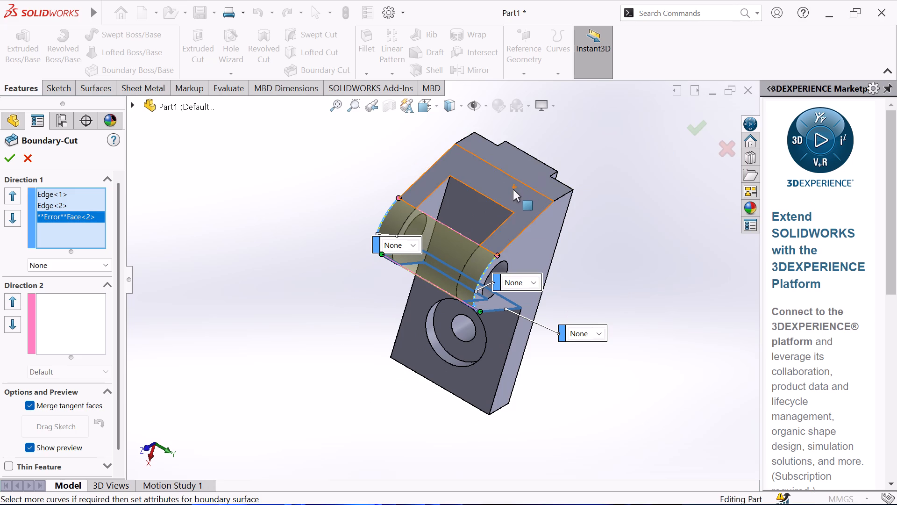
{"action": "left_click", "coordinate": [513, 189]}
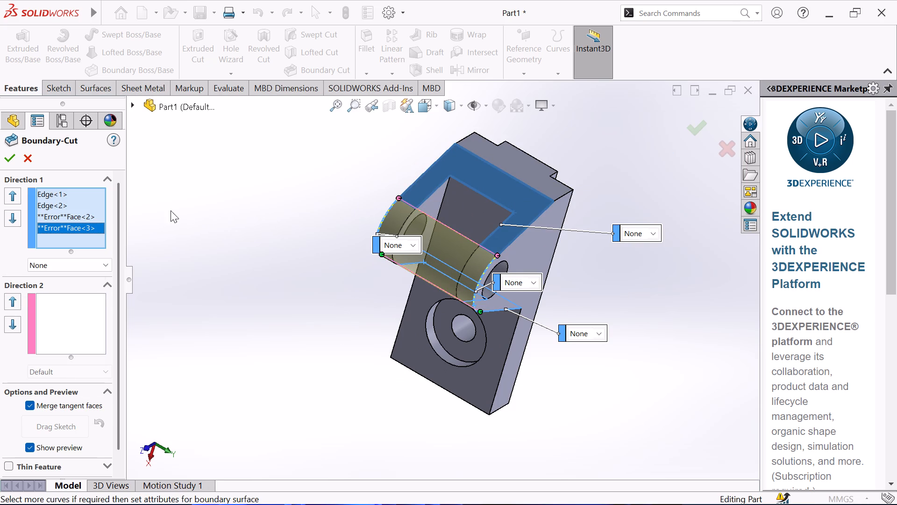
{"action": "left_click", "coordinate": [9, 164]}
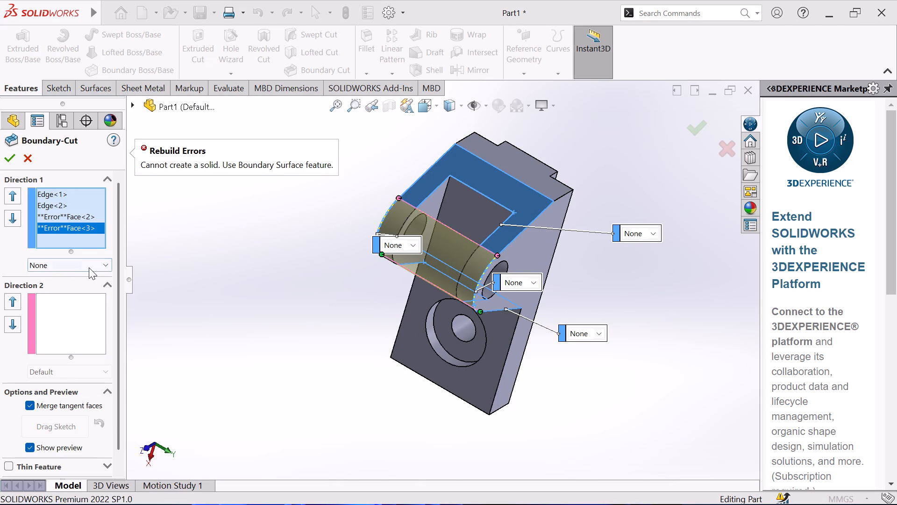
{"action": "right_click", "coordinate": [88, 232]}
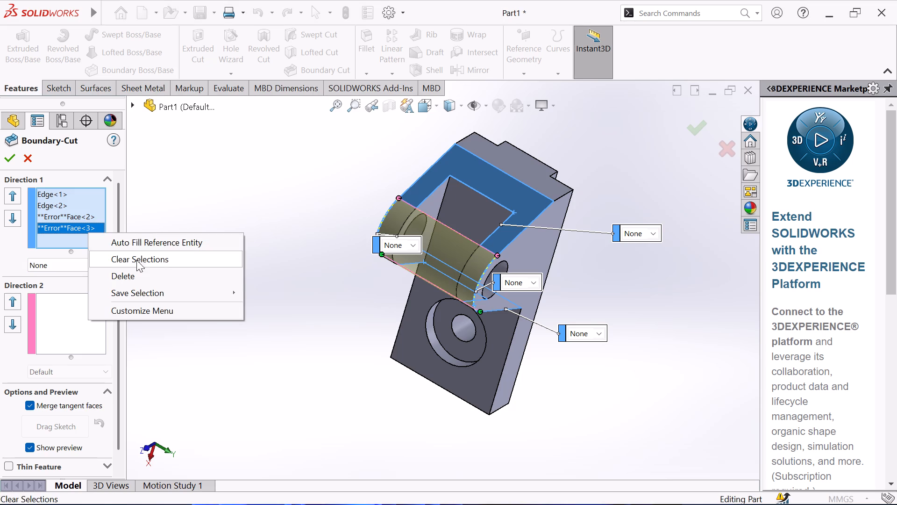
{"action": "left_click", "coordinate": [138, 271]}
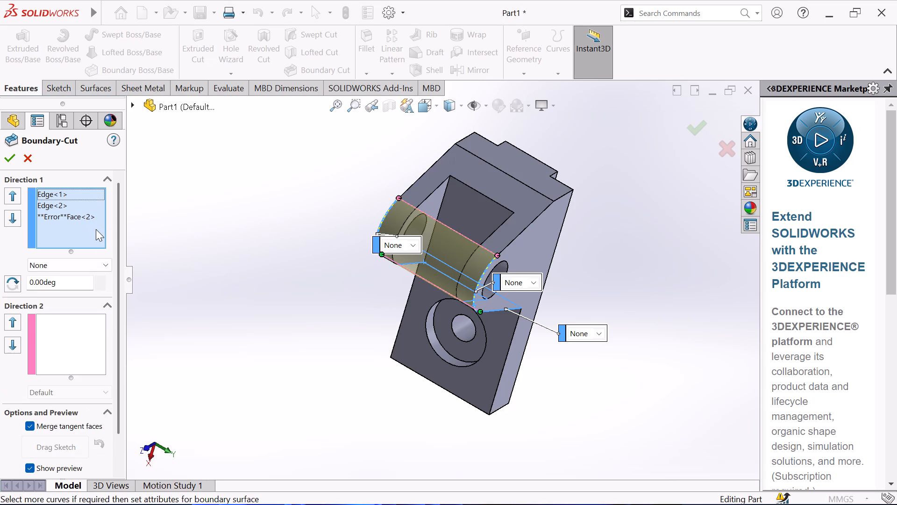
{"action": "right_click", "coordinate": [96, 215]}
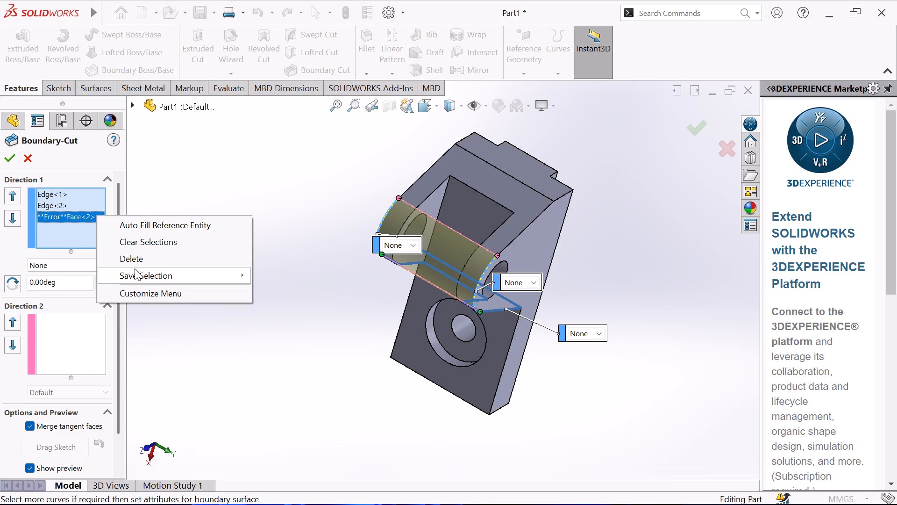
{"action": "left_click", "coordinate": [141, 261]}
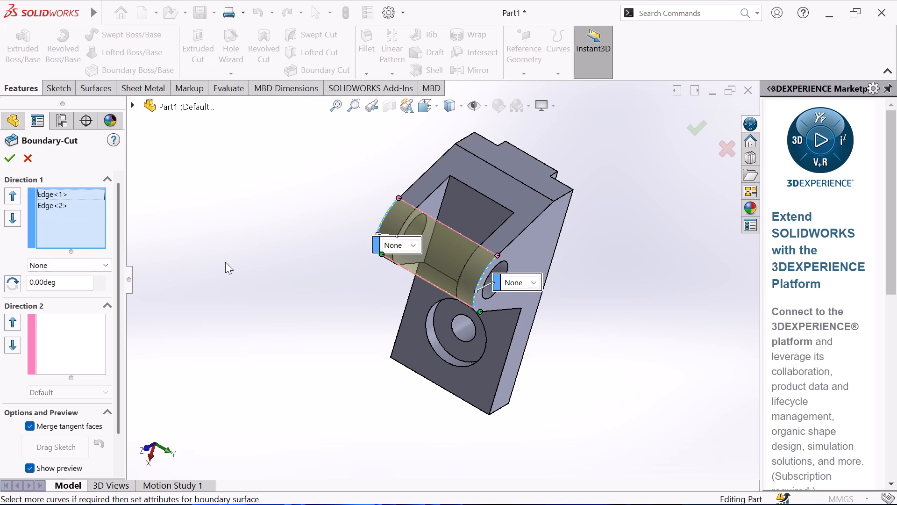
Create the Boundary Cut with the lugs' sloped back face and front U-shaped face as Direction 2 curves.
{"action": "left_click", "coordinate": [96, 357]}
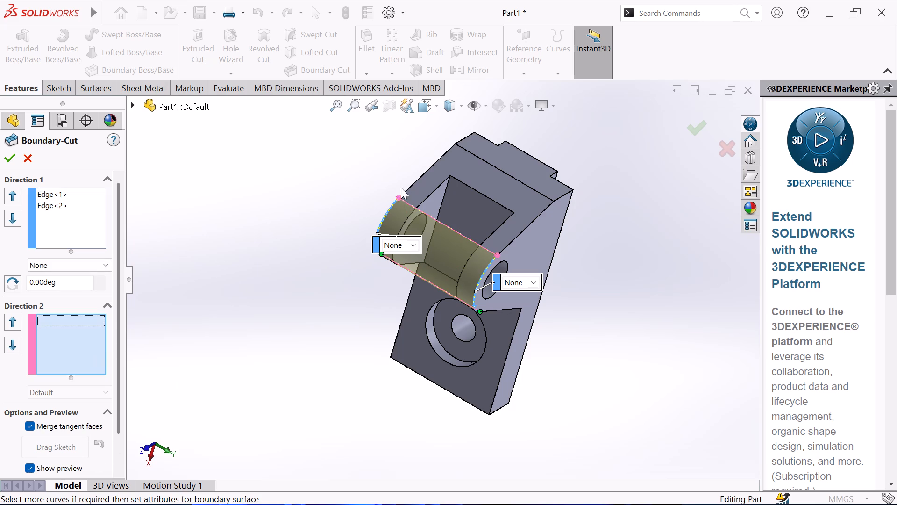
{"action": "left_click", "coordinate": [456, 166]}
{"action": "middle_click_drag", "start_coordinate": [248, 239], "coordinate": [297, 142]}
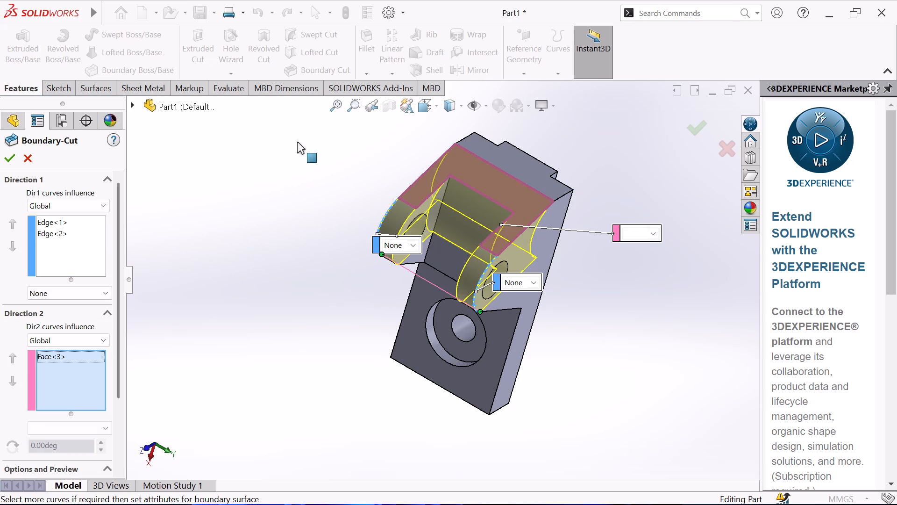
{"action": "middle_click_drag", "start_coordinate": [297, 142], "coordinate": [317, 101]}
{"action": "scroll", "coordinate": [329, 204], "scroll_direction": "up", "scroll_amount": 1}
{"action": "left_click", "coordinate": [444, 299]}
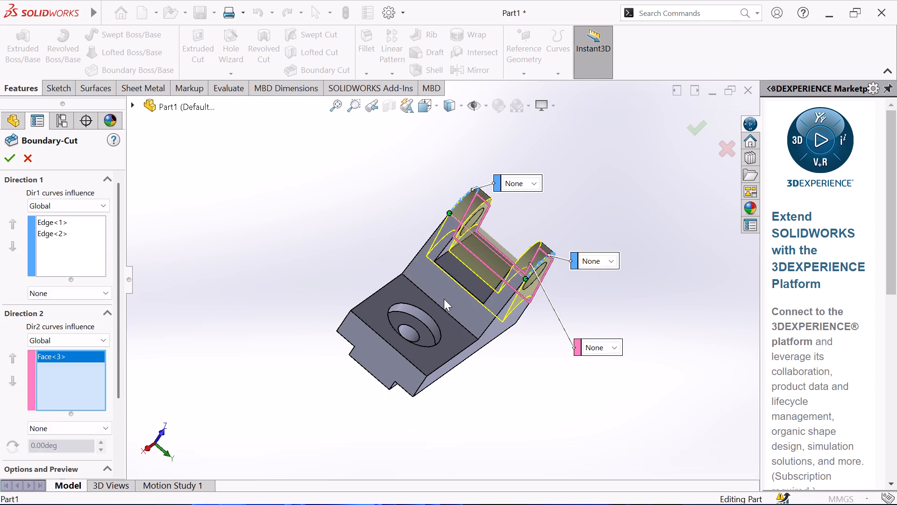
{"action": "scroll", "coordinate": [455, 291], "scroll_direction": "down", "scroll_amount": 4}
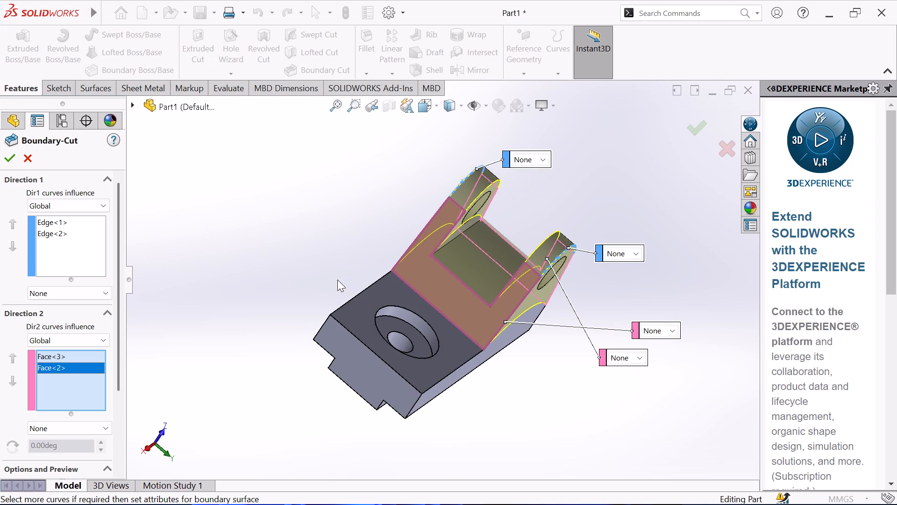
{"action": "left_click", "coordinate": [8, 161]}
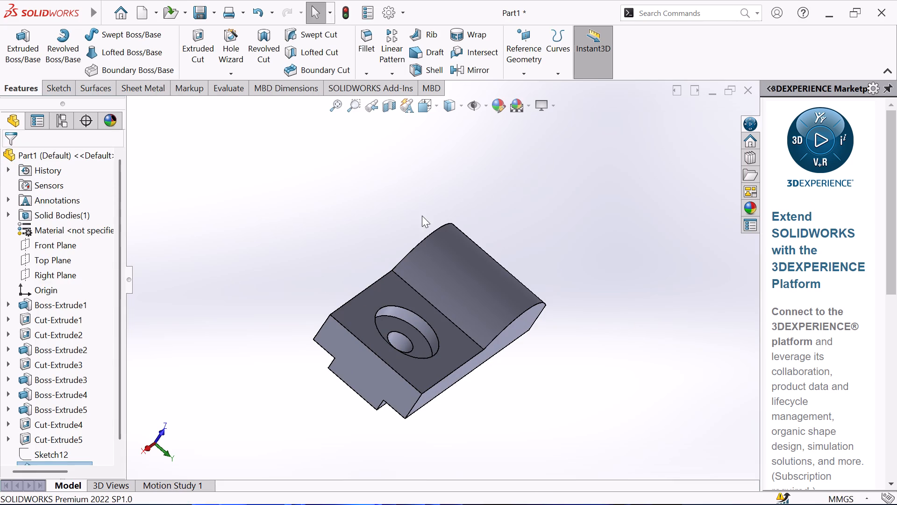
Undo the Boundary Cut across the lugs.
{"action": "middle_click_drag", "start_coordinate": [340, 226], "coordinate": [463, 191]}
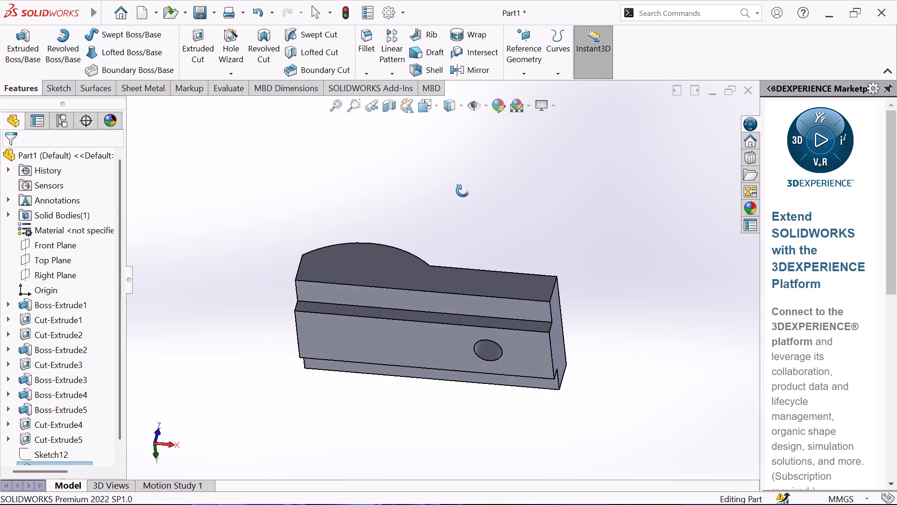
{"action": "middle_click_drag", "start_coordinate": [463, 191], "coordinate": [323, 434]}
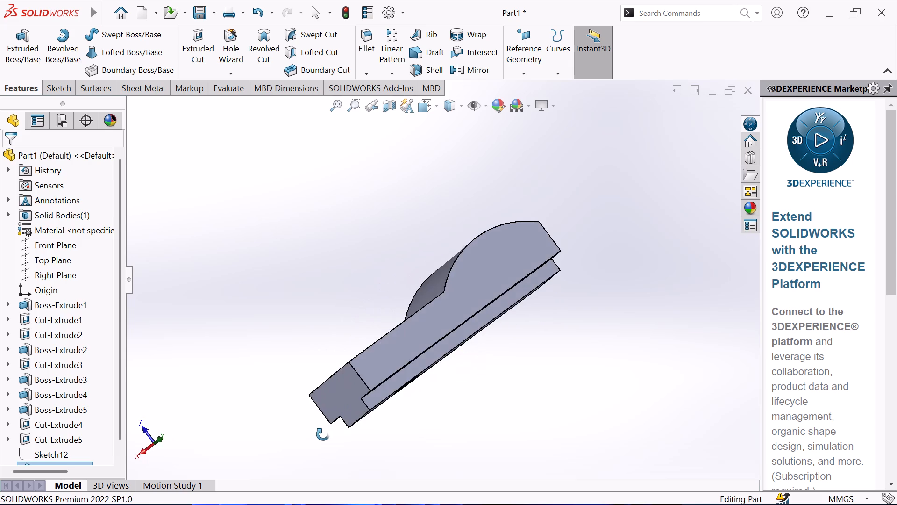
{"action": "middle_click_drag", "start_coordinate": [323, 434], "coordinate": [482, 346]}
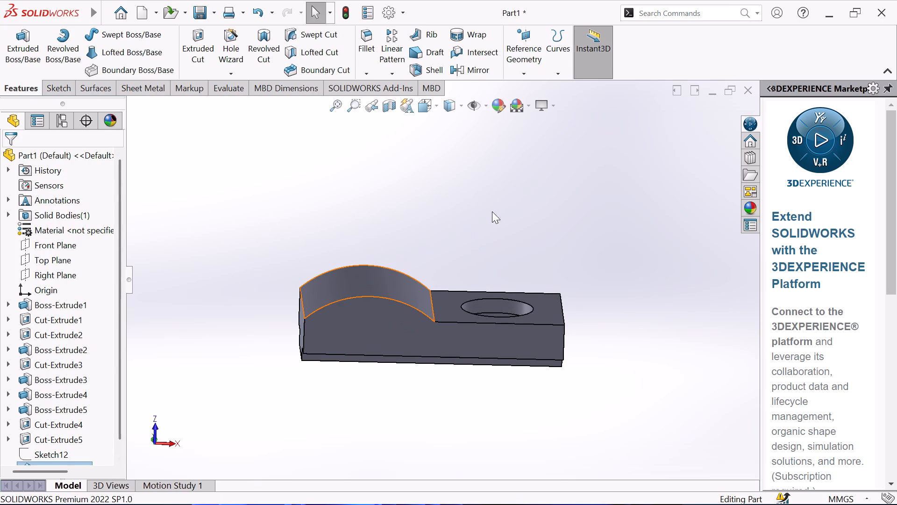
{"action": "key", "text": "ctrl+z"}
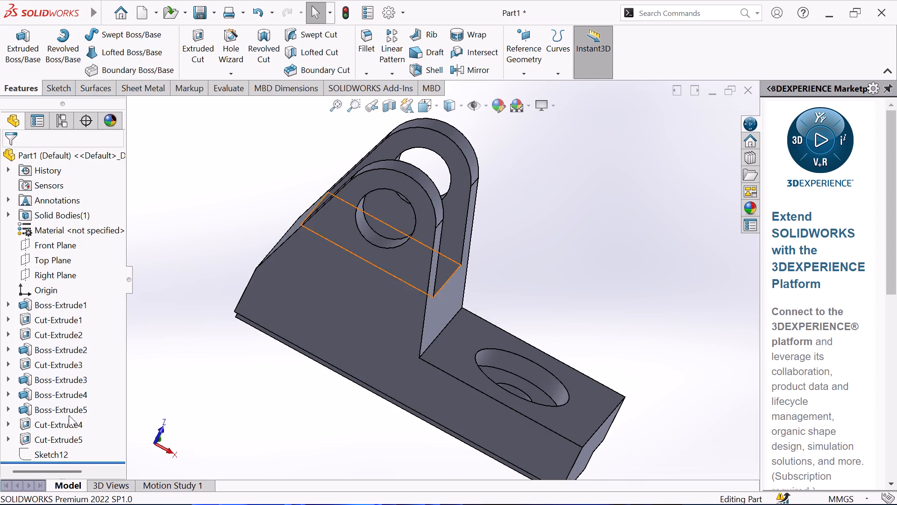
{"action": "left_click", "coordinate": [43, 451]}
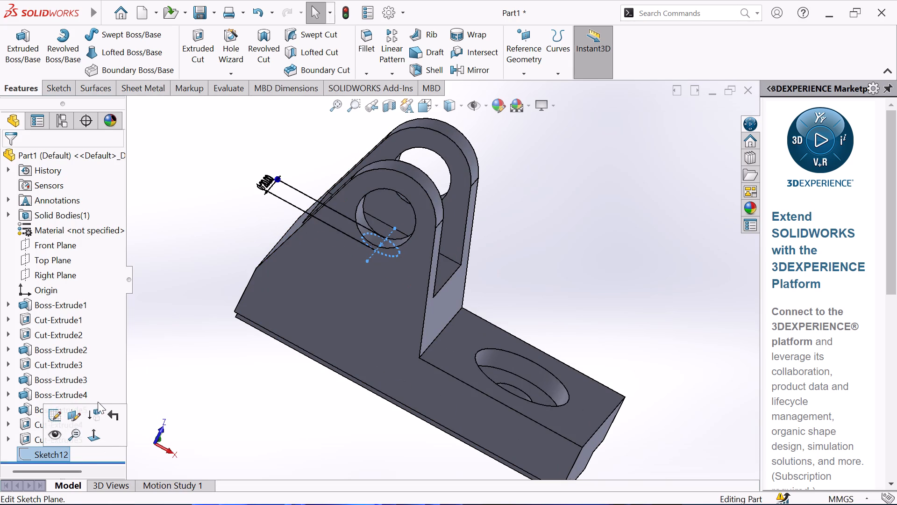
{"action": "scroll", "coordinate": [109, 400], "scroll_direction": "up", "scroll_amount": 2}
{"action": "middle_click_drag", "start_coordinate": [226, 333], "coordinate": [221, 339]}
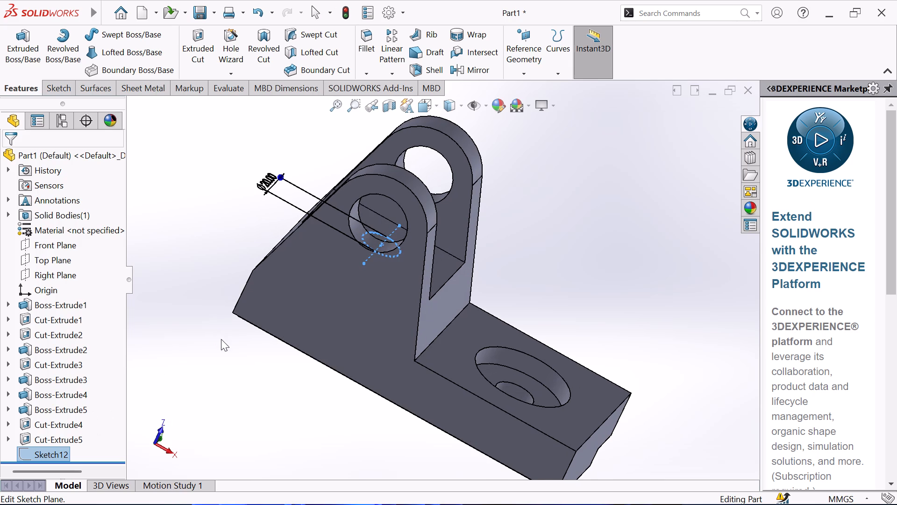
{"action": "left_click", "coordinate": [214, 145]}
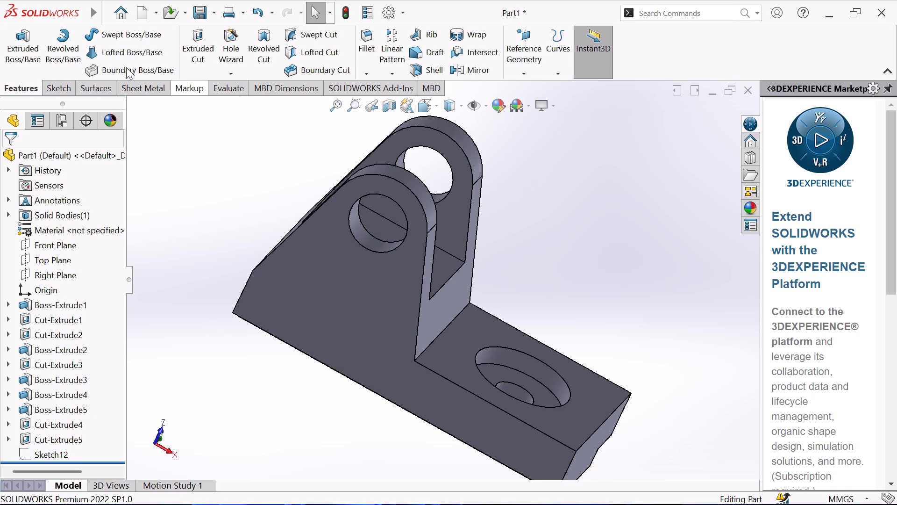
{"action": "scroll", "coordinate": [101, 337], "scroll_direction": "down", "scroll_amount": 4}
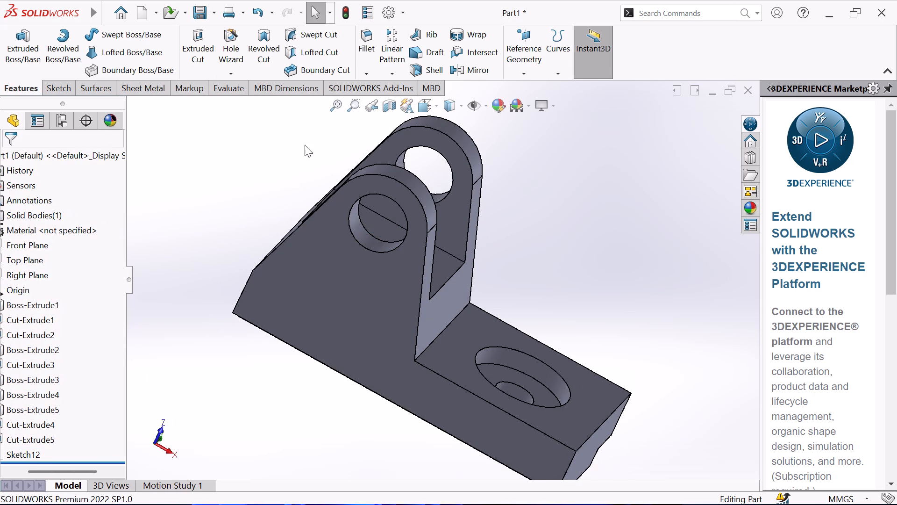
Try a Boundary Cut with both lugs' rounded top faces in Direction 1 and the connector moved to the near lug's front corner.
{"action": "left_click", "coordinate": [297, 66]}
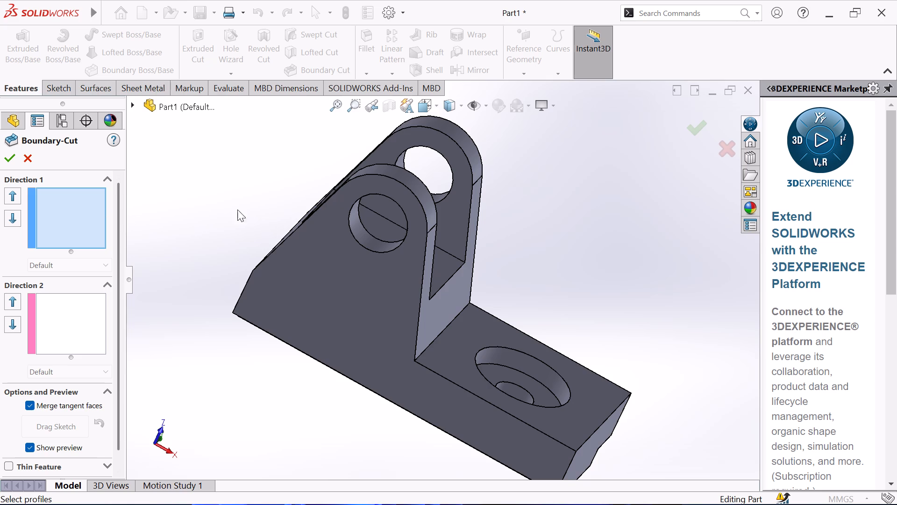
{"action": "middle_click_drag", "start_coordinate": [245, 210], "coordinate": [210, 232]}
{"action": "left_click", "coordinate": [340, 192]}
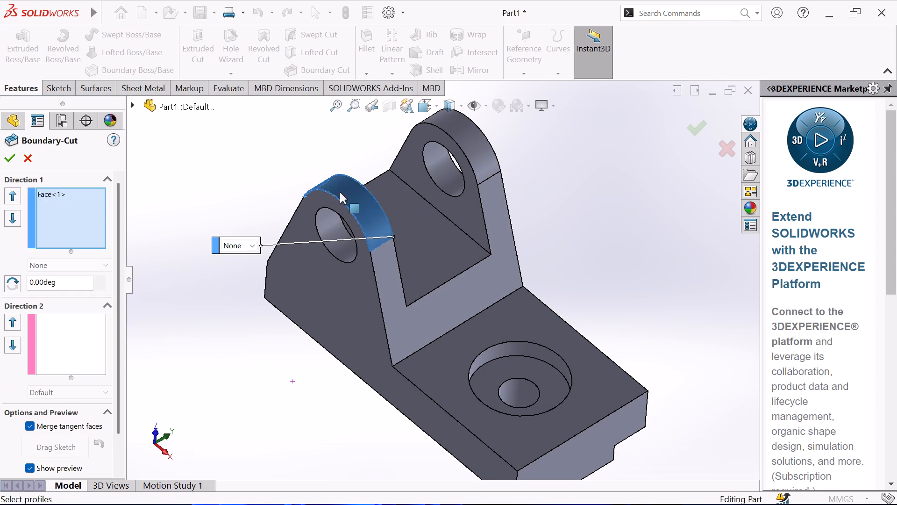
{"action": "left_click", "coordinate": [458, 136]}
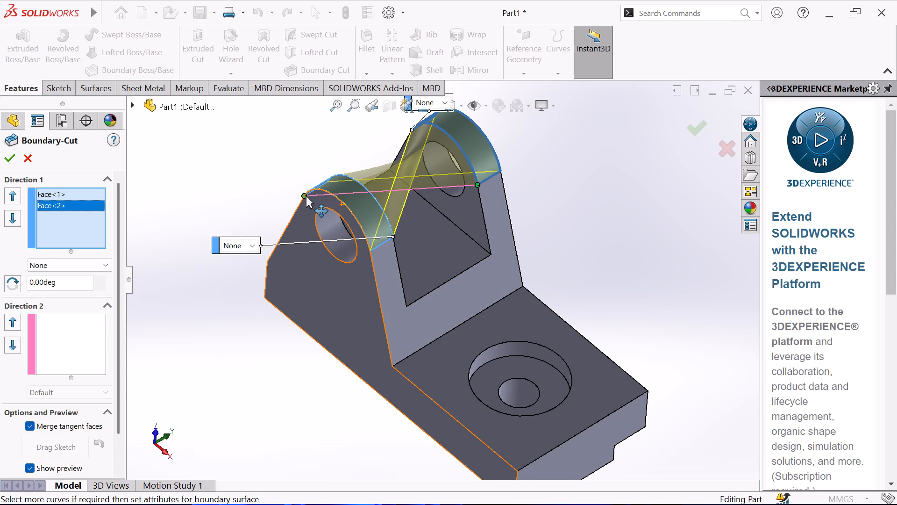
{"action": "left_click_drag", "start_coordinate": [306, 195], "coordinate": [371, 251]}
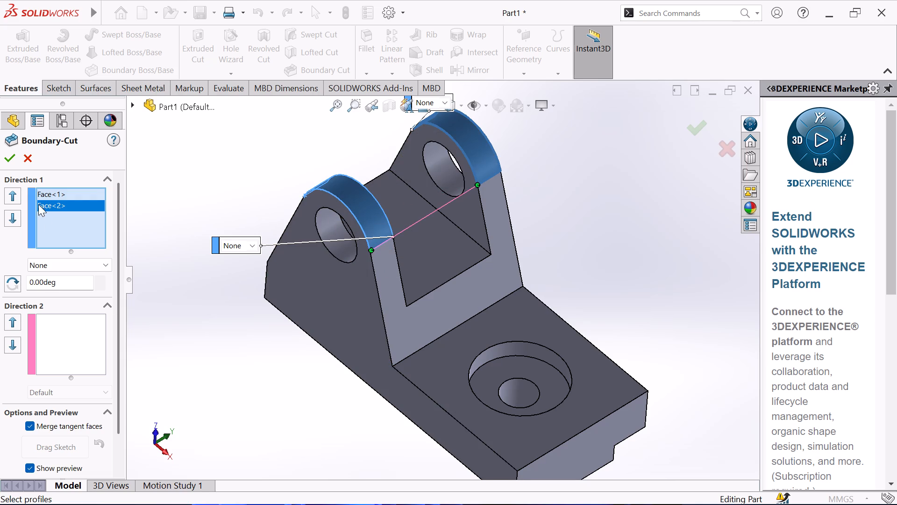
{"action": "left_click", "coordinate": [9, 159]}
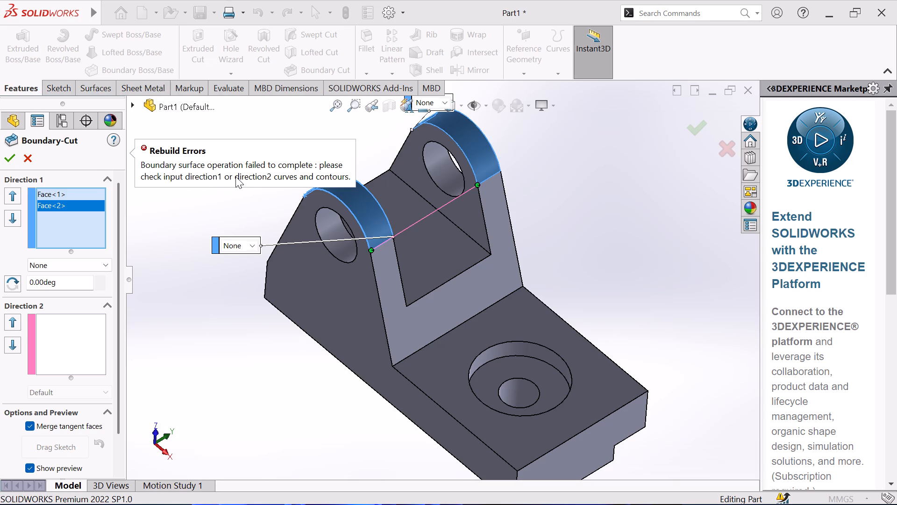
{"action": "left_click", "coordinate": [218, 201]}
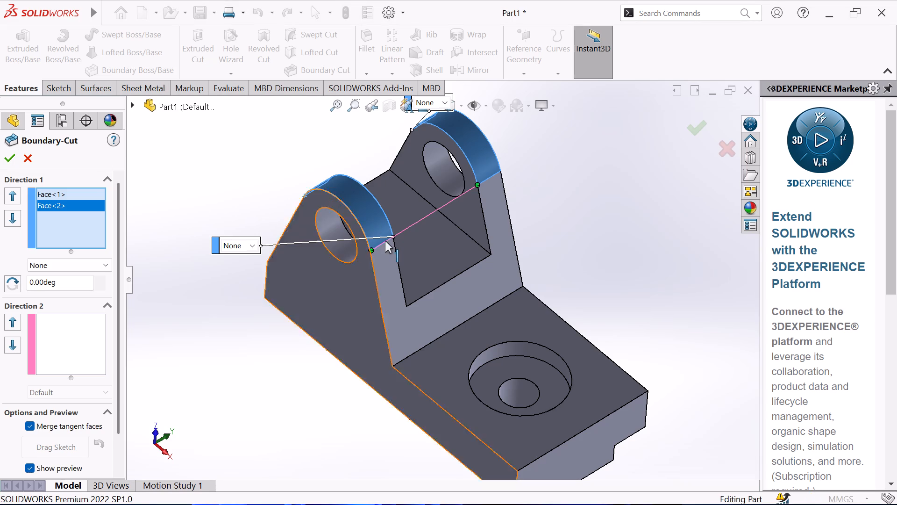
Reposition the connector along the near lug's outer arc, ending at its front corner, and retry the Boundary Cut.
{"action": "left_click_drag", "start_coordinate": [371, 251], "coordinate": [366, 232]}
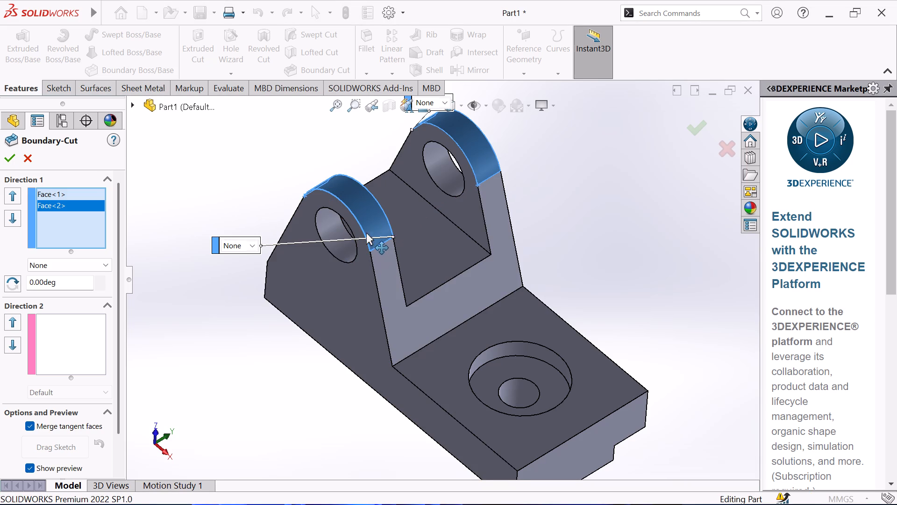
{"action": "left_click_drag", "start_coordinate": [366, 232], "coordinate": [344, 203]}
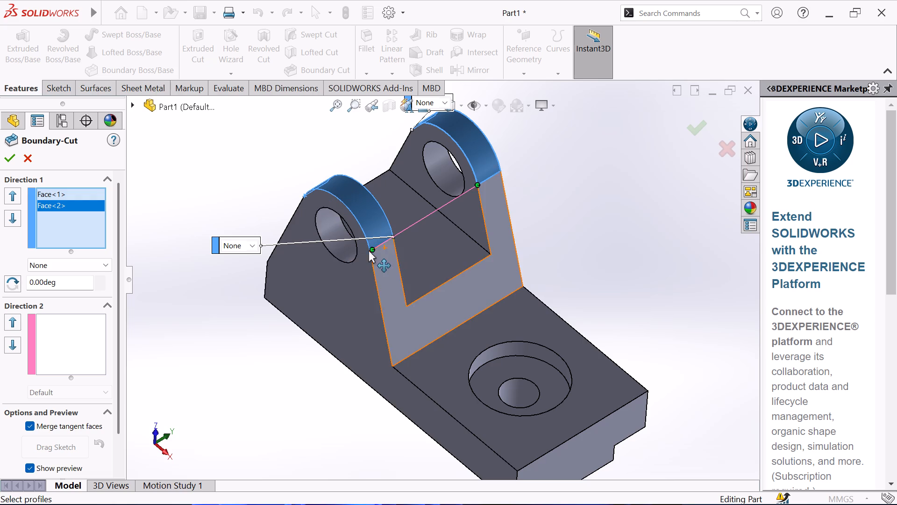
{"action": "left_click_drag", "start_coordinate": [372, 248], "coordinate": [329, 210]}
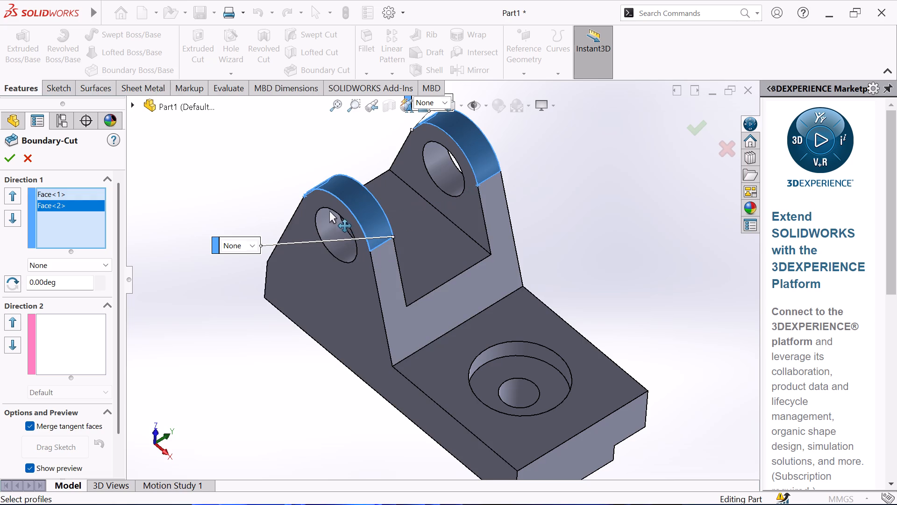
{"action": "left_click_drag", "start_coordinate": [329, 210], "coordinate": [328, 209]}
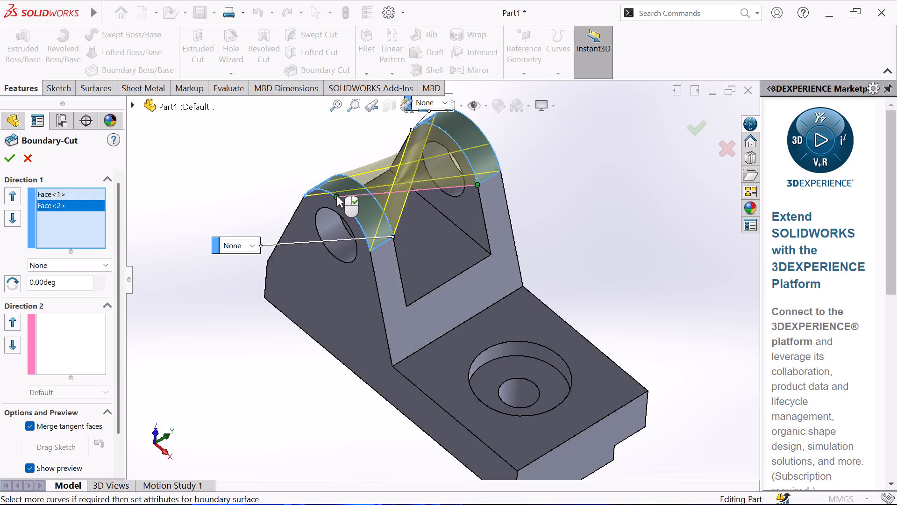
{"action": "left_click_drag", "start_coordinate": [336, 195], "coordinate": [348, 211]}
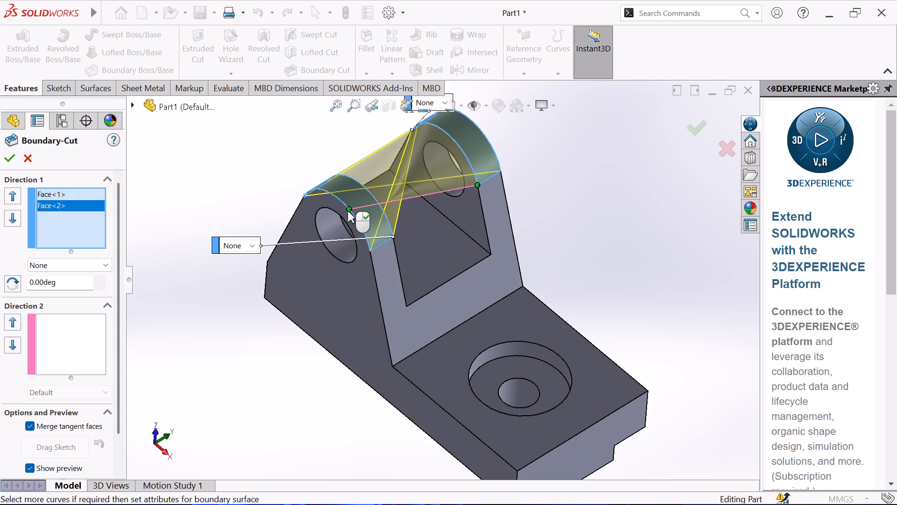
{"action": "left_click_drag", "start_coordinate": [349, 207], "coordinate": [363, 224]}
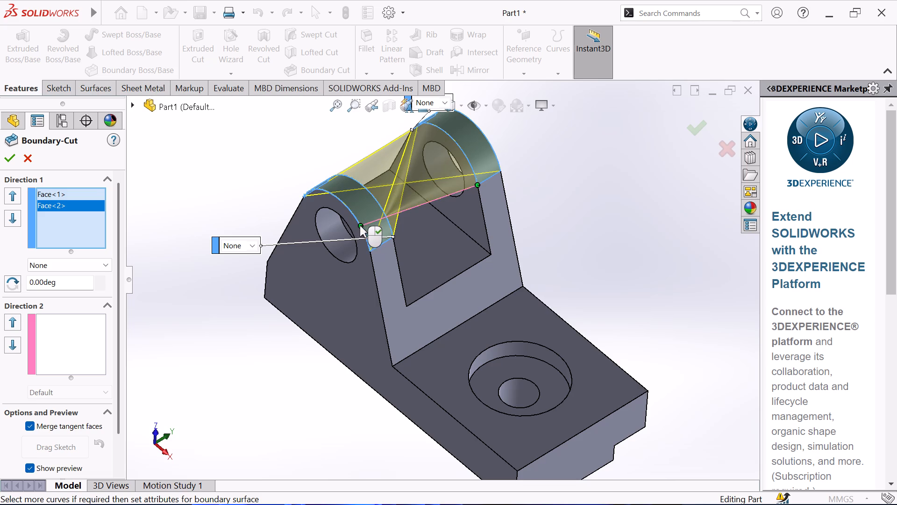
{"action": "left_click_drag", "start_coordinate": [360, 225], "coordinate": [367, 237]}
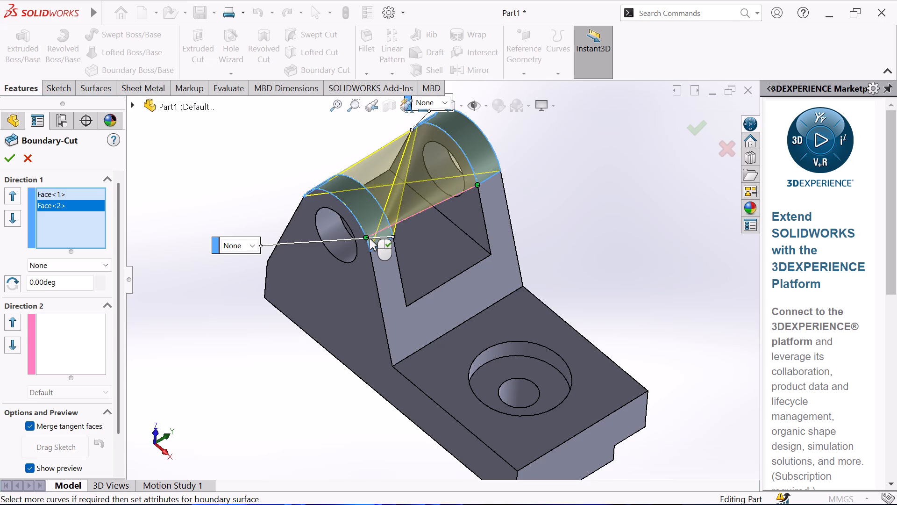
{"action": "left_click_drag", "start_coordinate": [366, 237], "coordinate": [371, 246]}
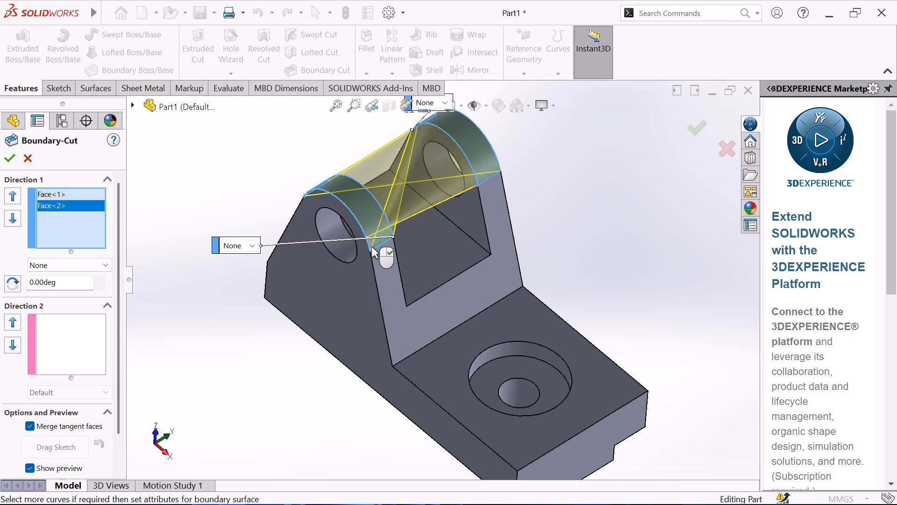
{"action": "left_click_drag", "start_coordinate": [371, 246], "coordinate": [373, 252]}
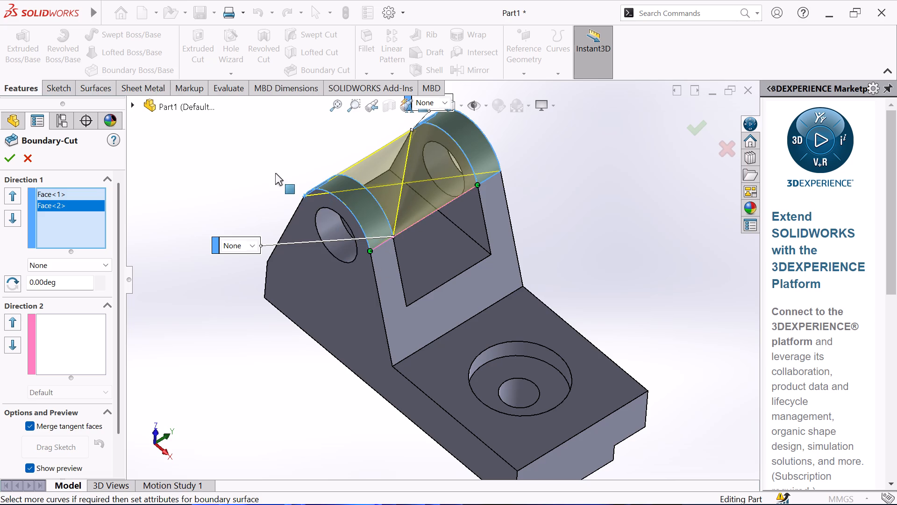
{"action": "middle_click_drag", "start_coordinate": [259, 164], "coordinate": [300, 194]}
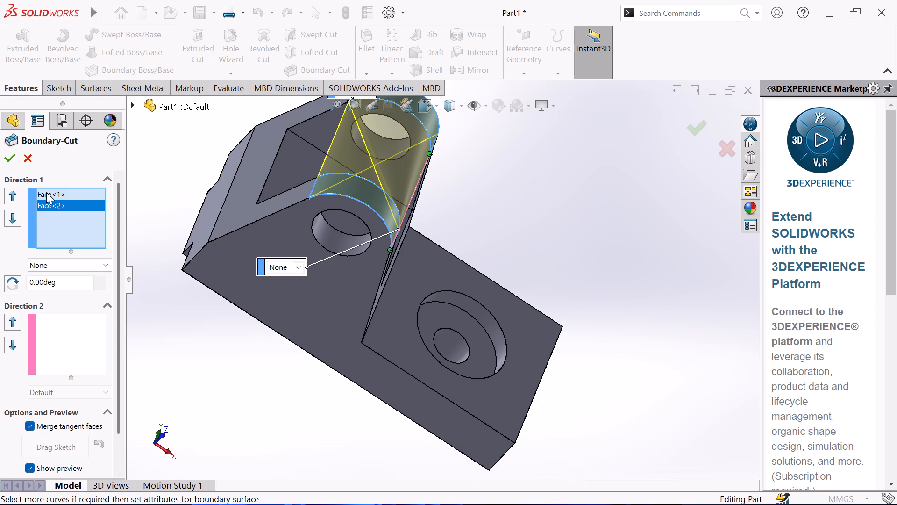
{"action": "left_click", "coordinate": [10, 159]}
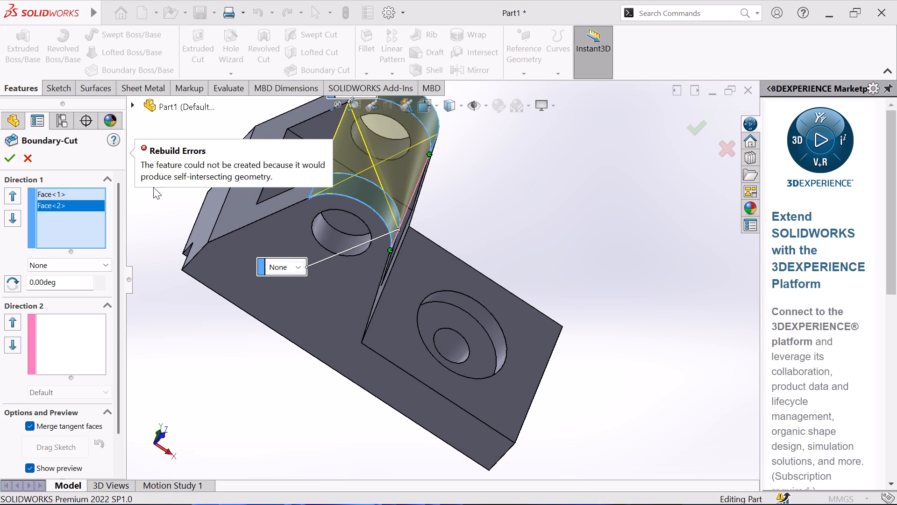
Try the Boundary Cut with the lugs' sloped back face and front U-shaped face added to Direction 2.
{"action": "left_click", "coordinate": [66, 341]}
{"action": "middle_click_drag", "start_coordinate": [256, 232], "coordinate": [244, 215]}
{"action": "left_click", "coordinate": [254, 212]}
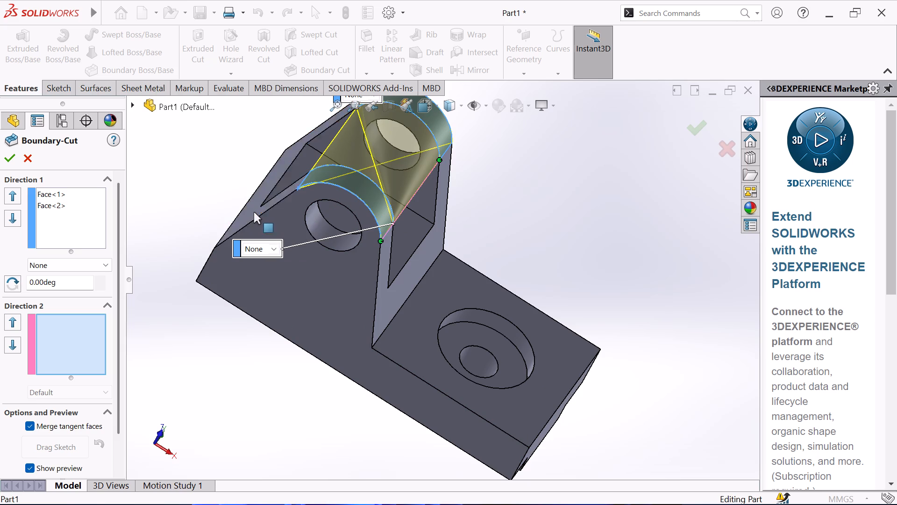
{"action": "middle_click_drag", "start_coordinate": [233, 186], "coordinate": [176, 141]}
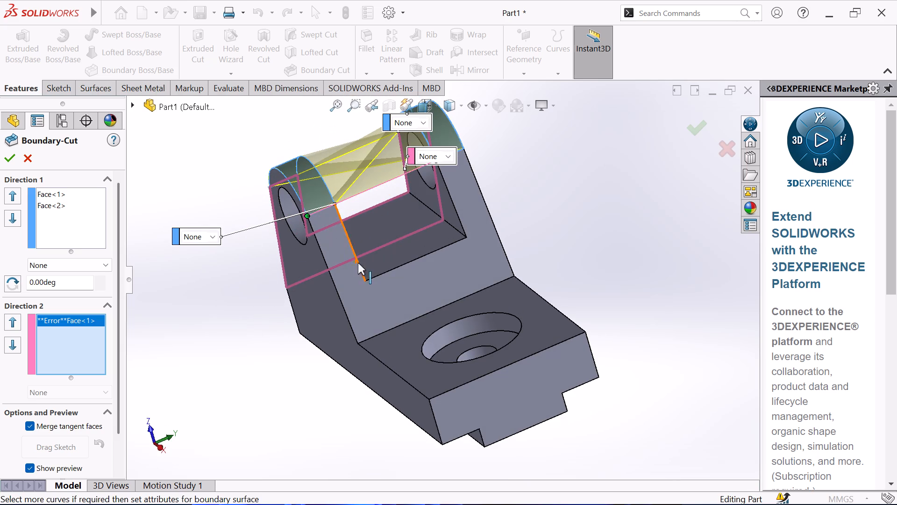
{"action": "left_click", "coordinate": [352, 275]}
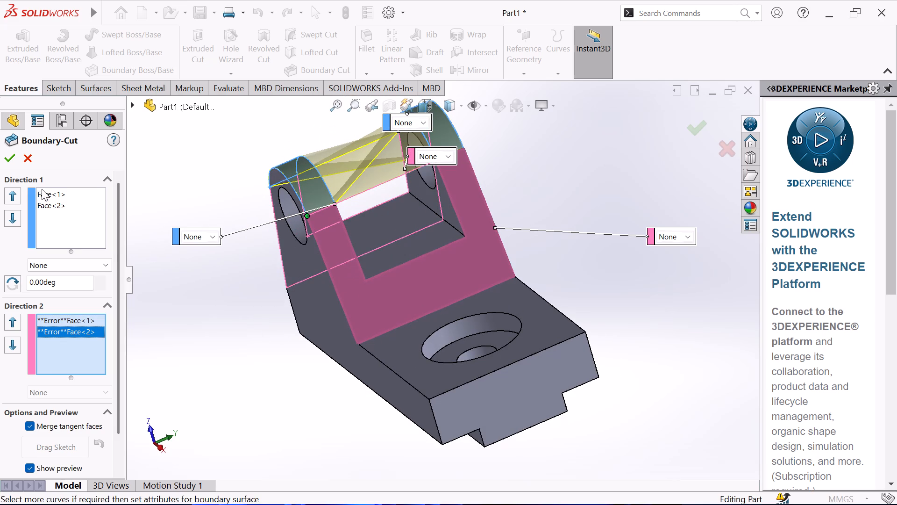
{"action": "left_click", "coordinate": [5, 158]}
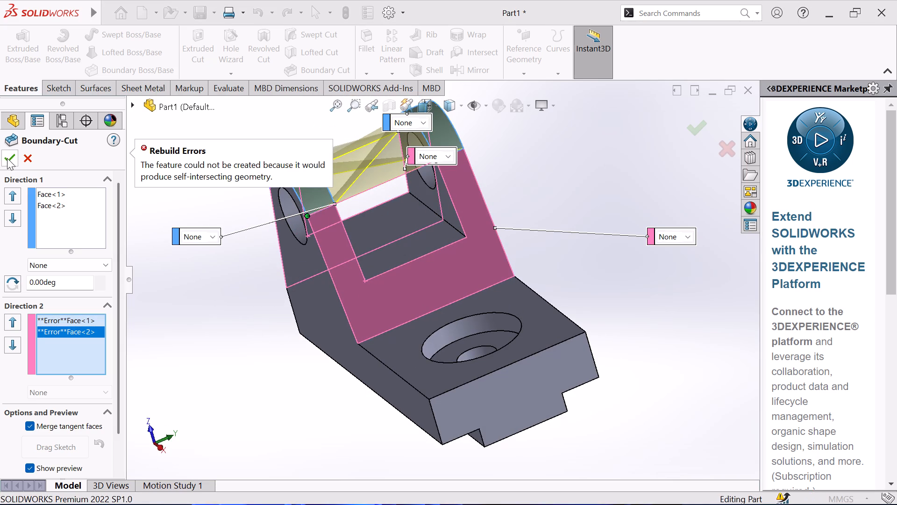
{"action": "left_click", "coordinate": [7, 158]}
Replace the Direction 1 faces with the near lug's outer and the far lug's inner top arc edges, and try the Boundary Cut.
{"action": "left_click", "coordinate": [64, 205]}
{"action": "right_click", "coordinate": [78, 215]}
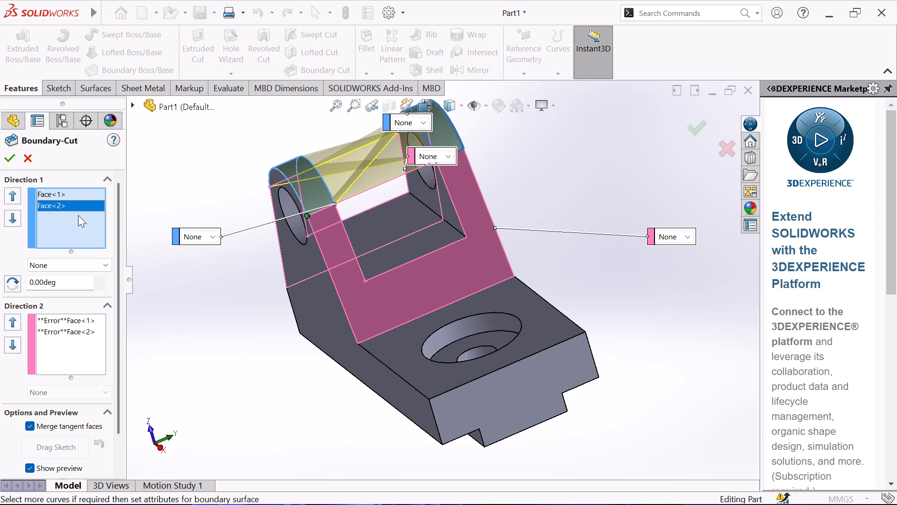
{"action": "left_click", "coordinate": [121, 240]}
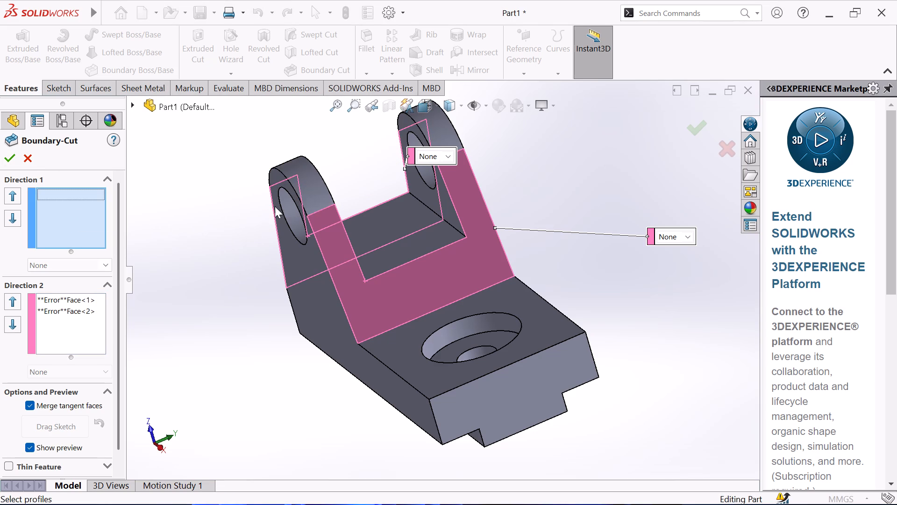
{"action": "left_click", "coordinate": [298, 198]}
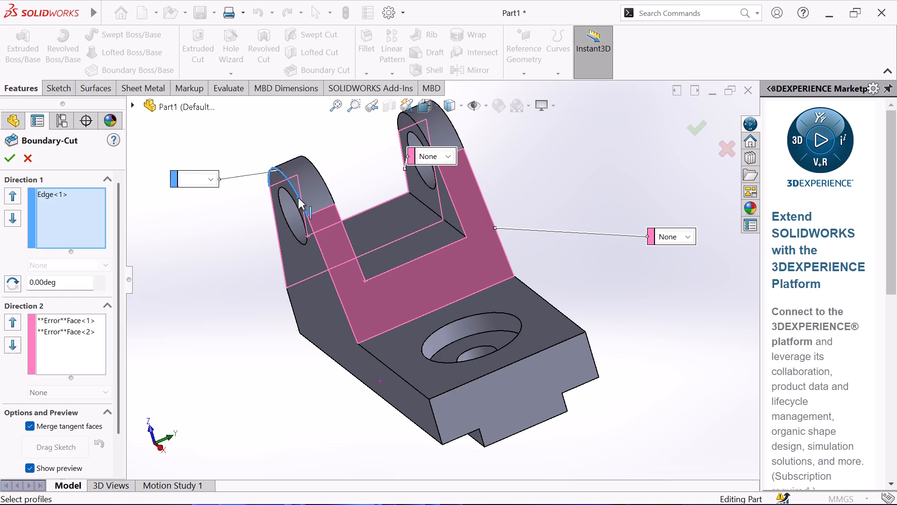
{"action": "left_click", "coordinate": [423, 136]}
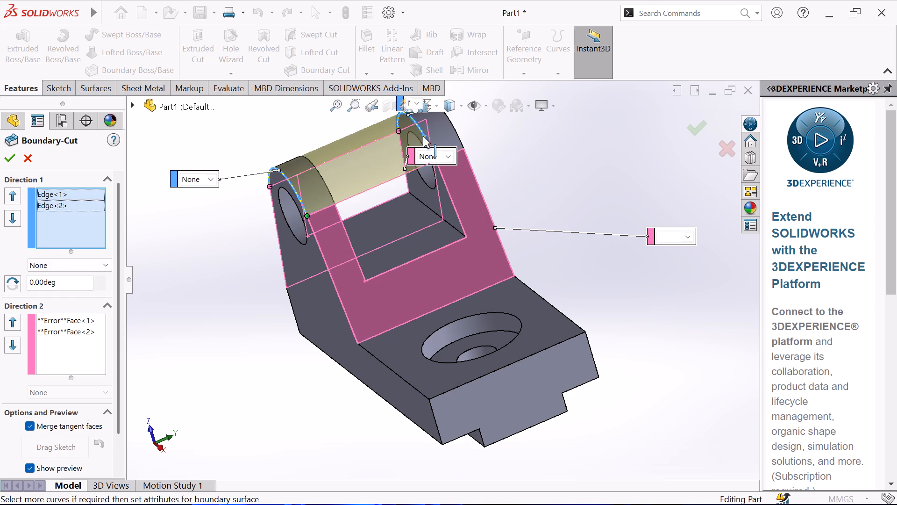
{"action": "left_click", "coordinate": [14, 158]}
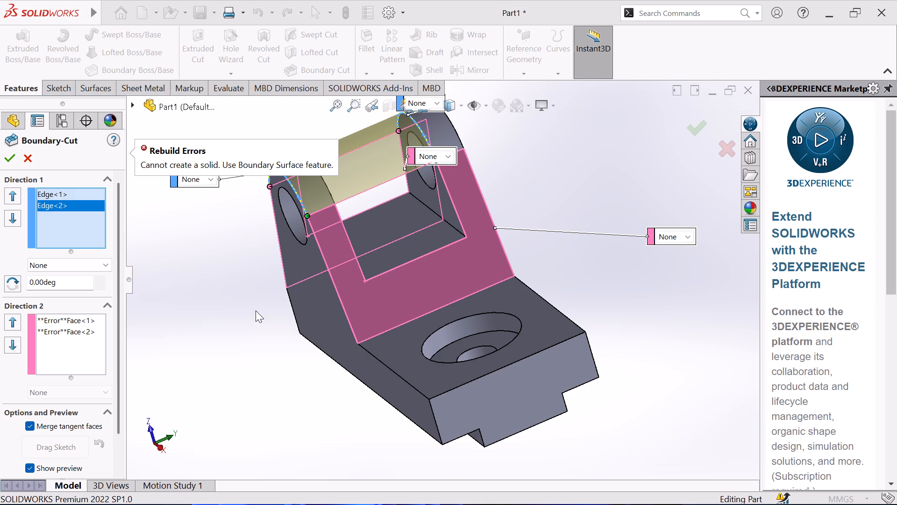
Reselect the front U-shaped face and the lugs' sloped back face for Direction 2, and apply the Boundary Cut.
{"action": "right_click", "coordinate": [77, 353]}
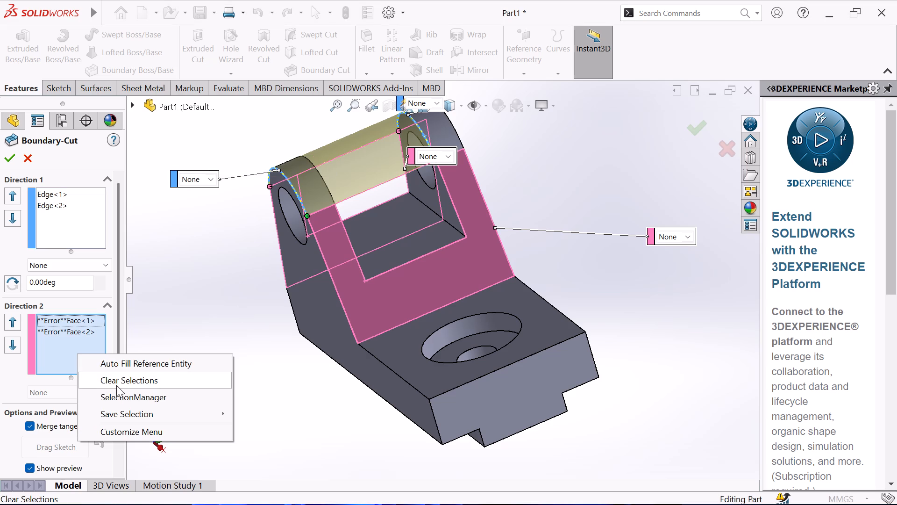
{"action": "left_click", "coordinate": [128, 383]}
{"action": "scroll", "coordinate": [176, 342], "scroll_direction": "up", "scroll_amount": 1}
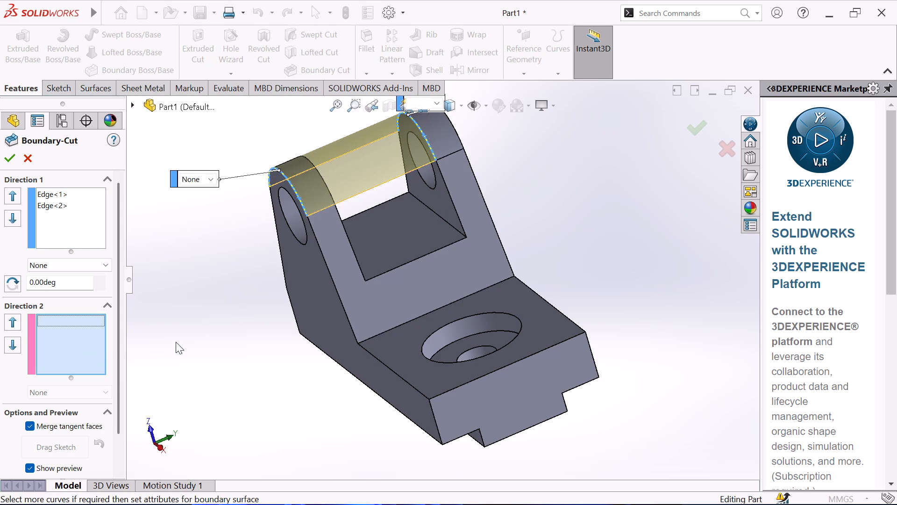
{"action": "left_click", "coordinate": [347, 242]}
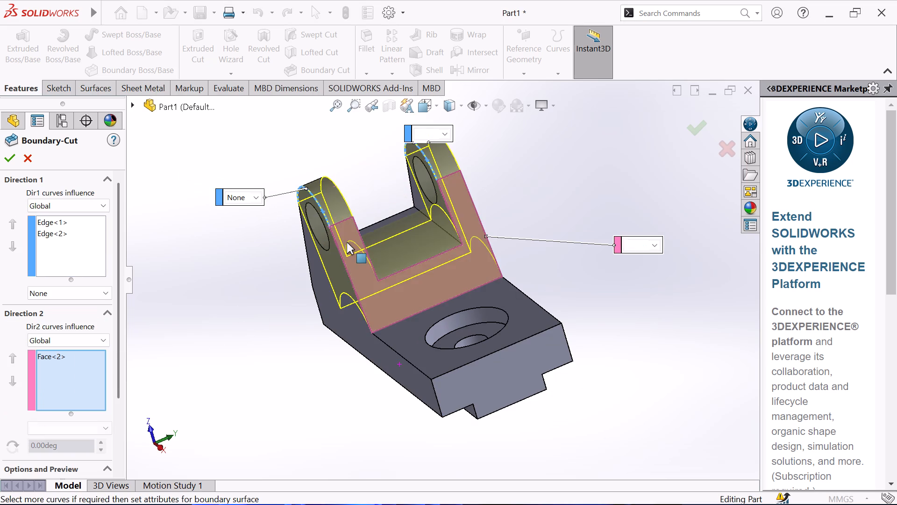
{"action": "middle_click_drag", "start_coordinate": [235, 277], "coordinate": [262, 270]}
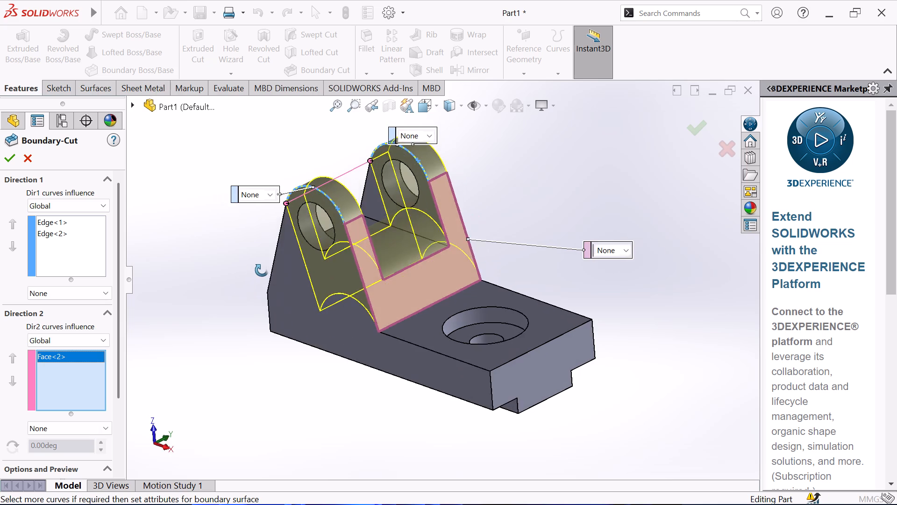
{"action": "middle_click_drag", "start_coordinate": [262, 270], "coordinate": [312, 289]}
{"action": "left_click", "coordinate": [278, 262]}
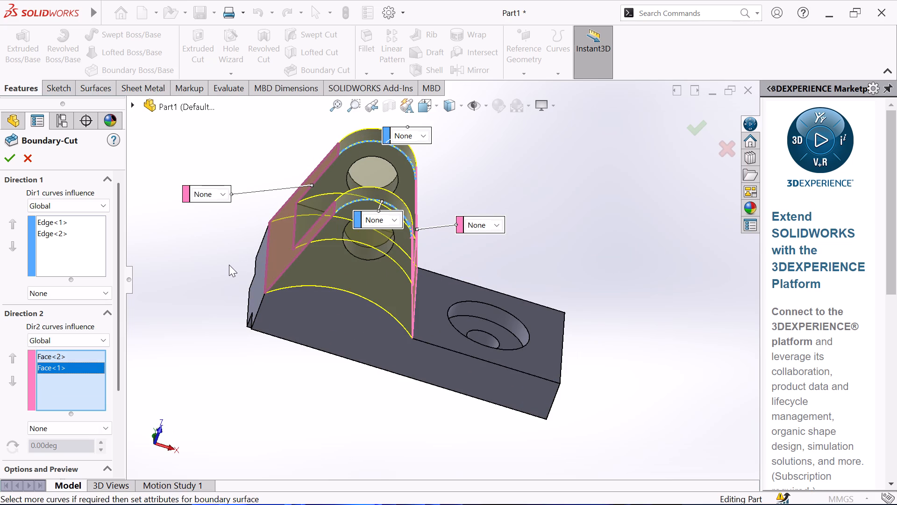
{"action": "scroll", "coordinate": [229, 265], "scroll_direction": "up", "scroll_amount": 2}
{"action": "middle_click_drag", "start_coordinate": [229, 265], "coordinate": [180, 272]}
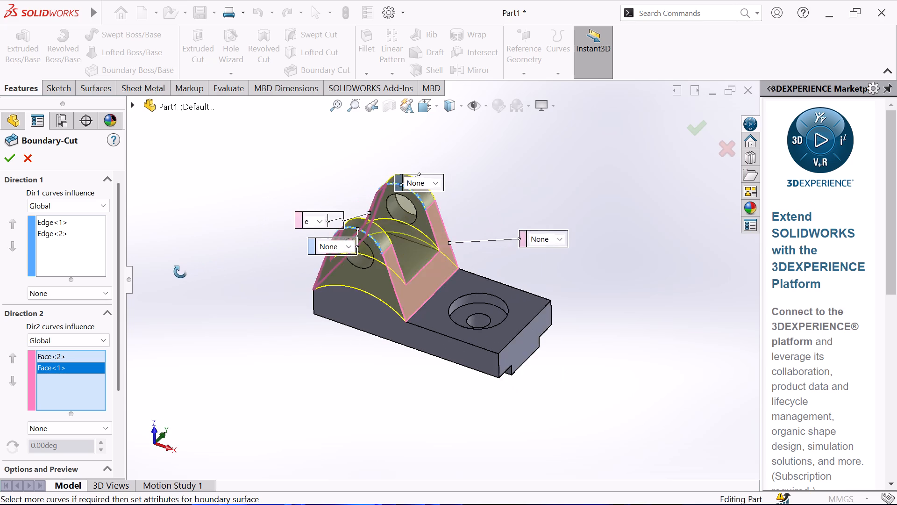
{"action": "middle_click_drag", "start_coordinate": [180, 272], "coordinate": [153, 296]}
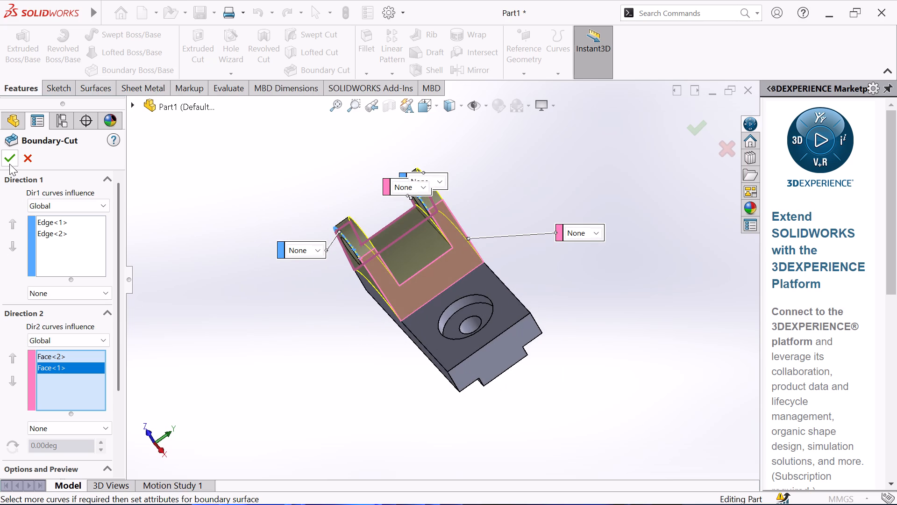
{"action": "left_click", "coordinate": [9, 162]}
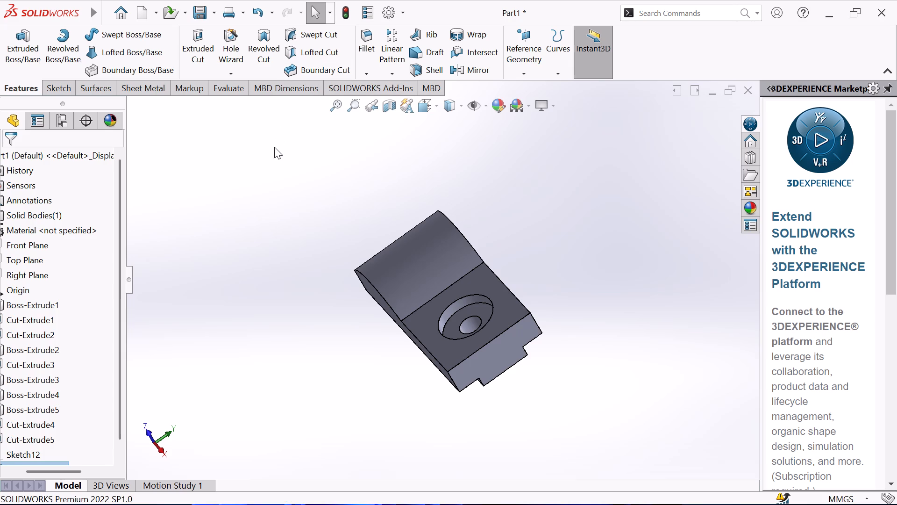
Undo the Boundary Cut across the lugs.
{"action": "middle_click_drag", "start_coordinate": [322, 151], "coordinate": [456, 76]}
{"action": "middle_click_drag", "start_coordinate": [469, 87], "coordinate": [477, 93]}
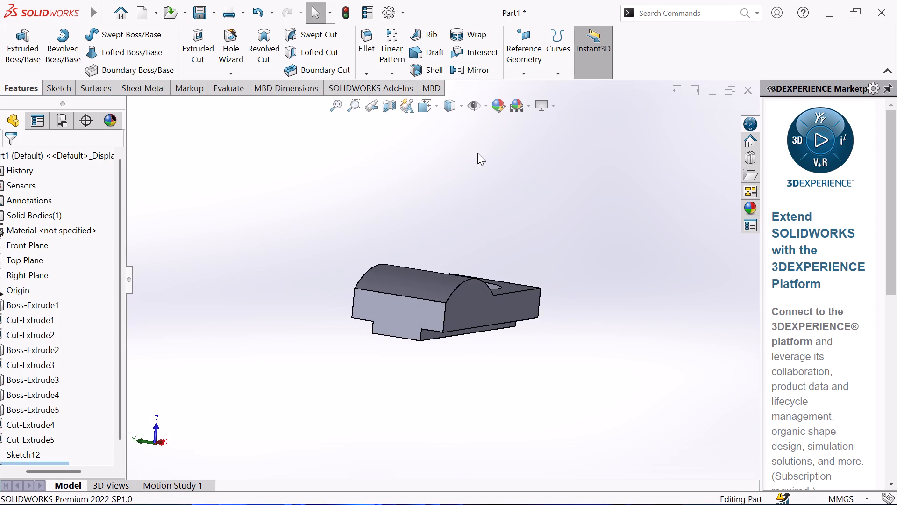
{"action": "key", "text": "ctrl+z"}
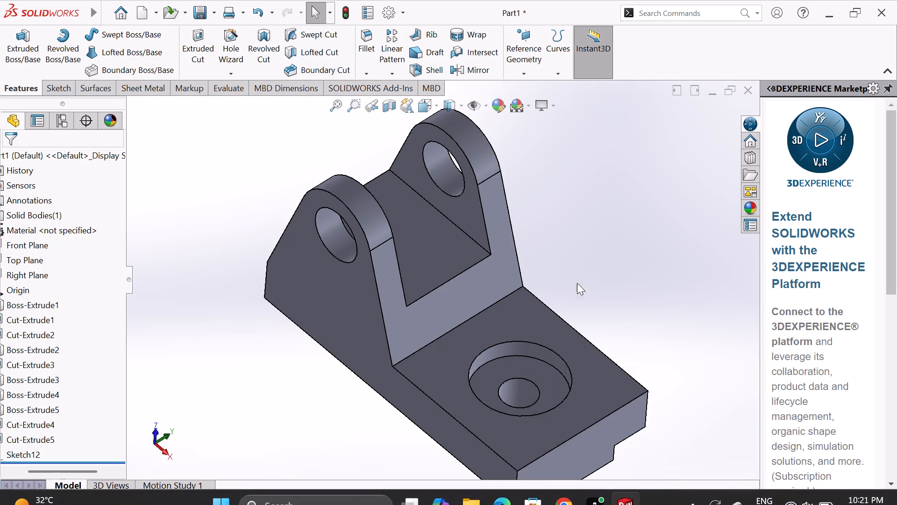
Examine the part from all sides, including the lugs, the stepped hole and the underside.
{"action": "scroll", "coordinate": [502, 305], "scroll_direction": "up", "scroll_amount": 2}
{"action": "middle_click_drag", "start_coordinate": [579, 222], "coordinate": [496, 184]}
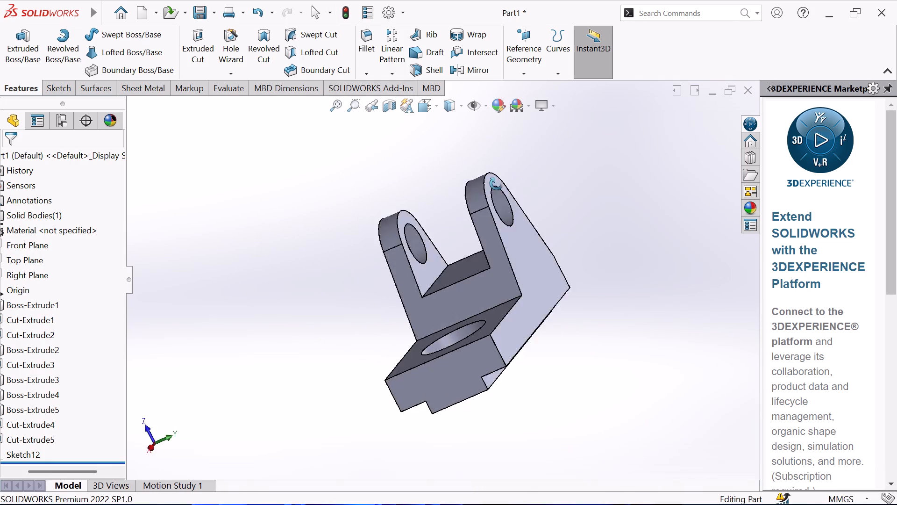
{"action": "middle_click_drag", "start_coordinate": [496, 184], "coordinate": [483, 200]}
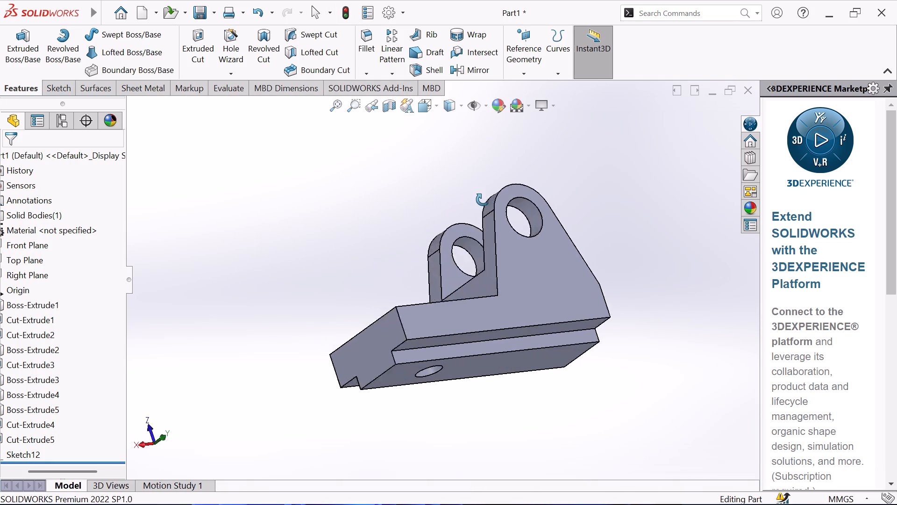
{"action": "middle_click_drag", "start_coordinate": [483, 200], "coordinate": [520, 355]}
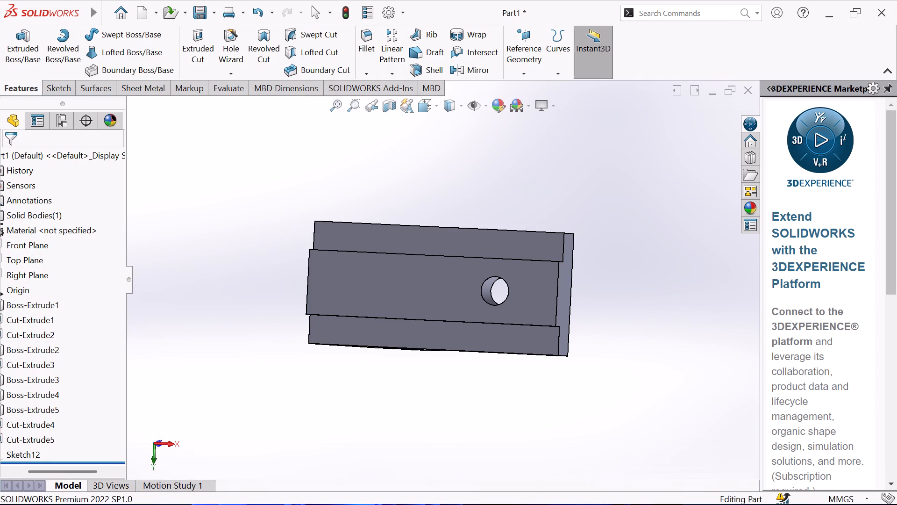
{"action": "scroll", "coordinate": [380, 183], "scroll_direction": "up", "scroll_amount": 1}
{"action": "middle_click_drag", "start_coordinate": [381, 182], "coordinate": [471, 50]}
{"action": "scroll", "coordinate": [384, 180], "scroll_direction": "up", "scroll_amount": 1}
{"action": "middle_click_drag", "start_coordinate": [397, 214], "coordinate": [446, 108]}
{"action": "middle_click_drag", "start_coordinate": [403, 218], "coordinate": [437, 111]}
{"action": "middle_click_drag", "start_coordinate": [466, 250], "coordinate": [500, 143]}
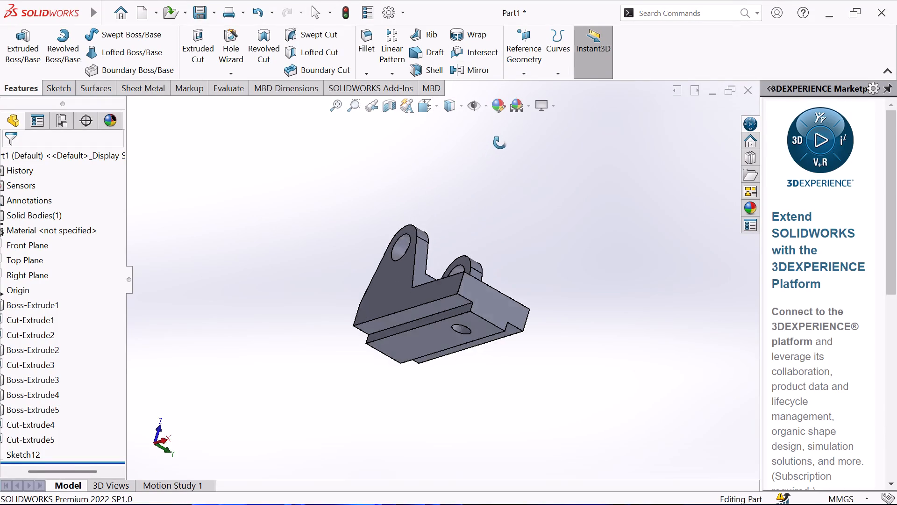
{"action": "middle_click_drag", "start_coordinate": [500, 143], "coordinate": [165, 329]}
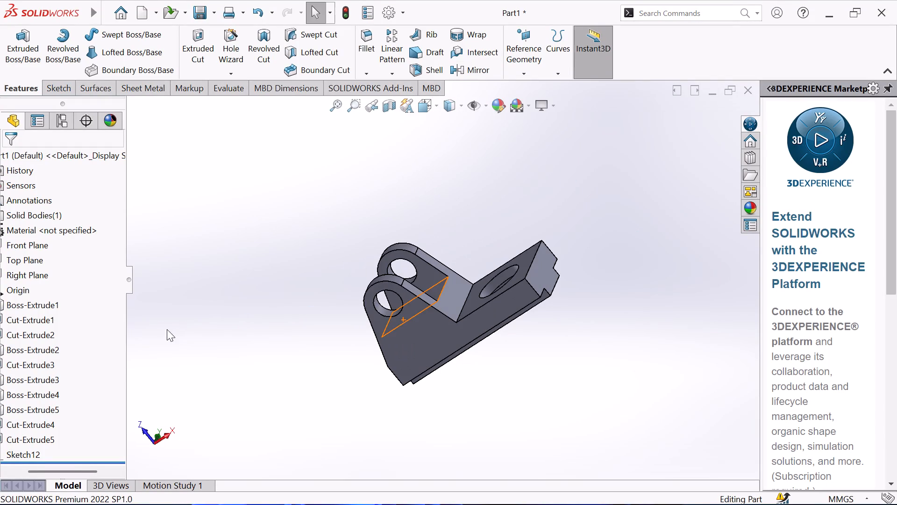
{"action": "scroll", "coordinate": [478, 307], "scroll_direction": "up", "scroll_amount": 3}
{"action": "middle_click_drag", "start_coordinate": [532, 235], "coordinate": [534, 194]}
{"action": "scroll", "coordinate": [534, 194], "scroll_direction": "up", "scroll_amount": 1}
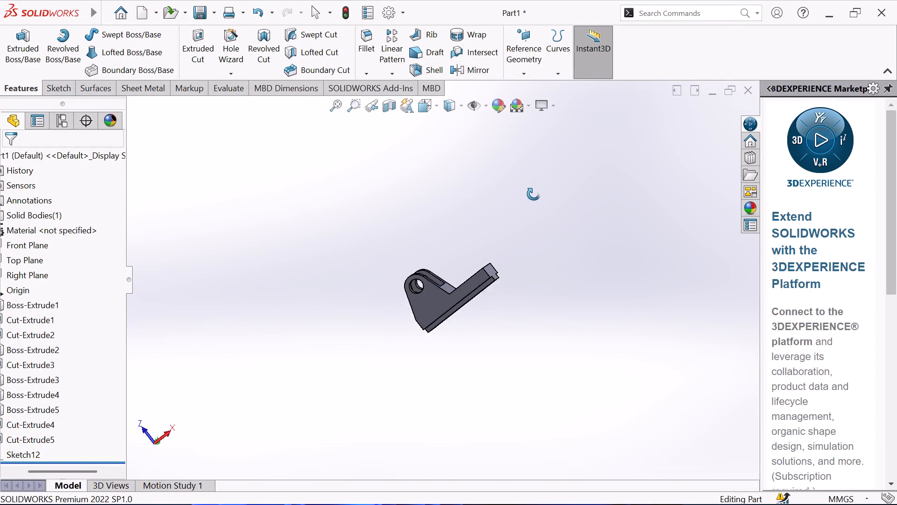
{"action": "middle_click_drag", "start_coordinate": [534, 194], "coordinate": [325, 344]}
{"action": "middle_click", "coordinate": [325, 344]}
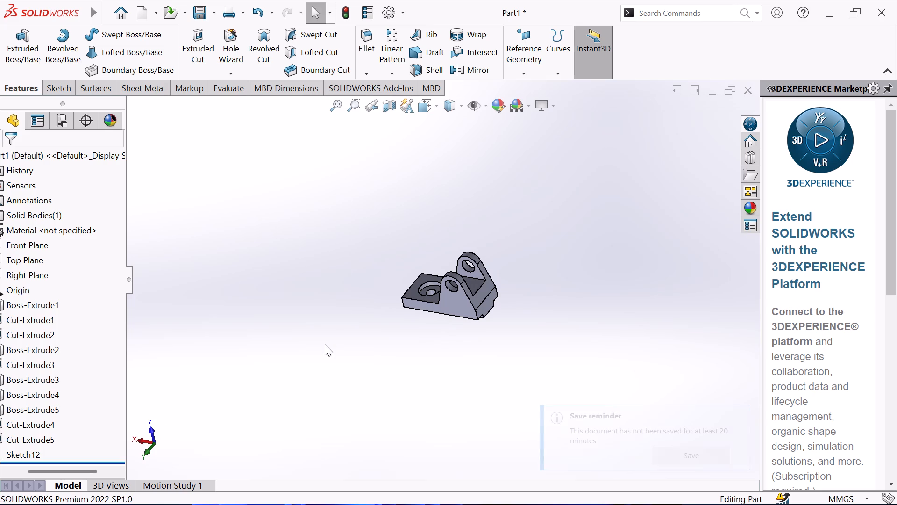
Save the part under the file name projection 5.
{"action": "key", "text": "ctrl+s"}
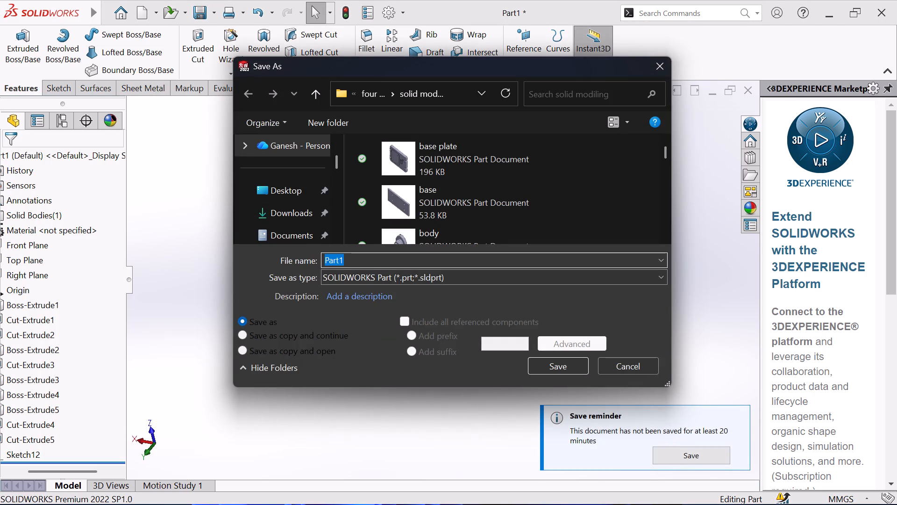
{"action": "double_click", "coordinate": [369, 262]}
{"action": "key", "text": "space"}
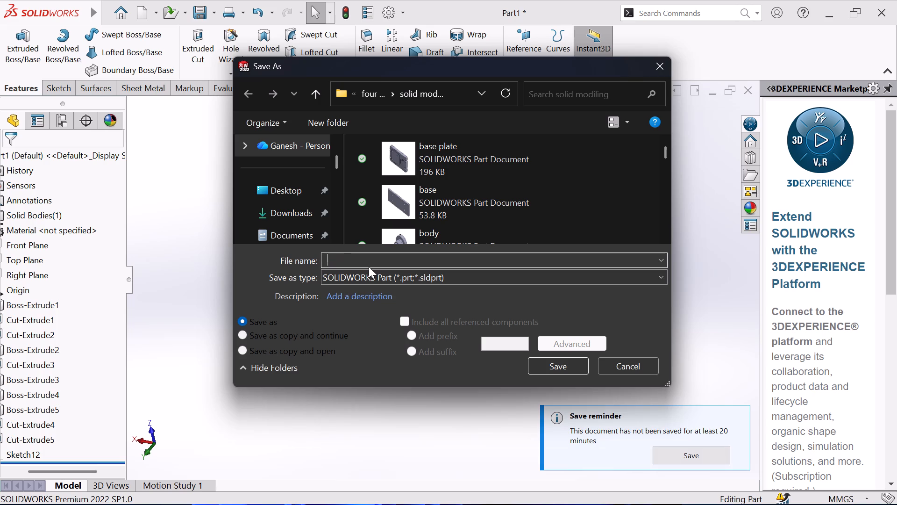
{"action": "type", "text": "projecti"}
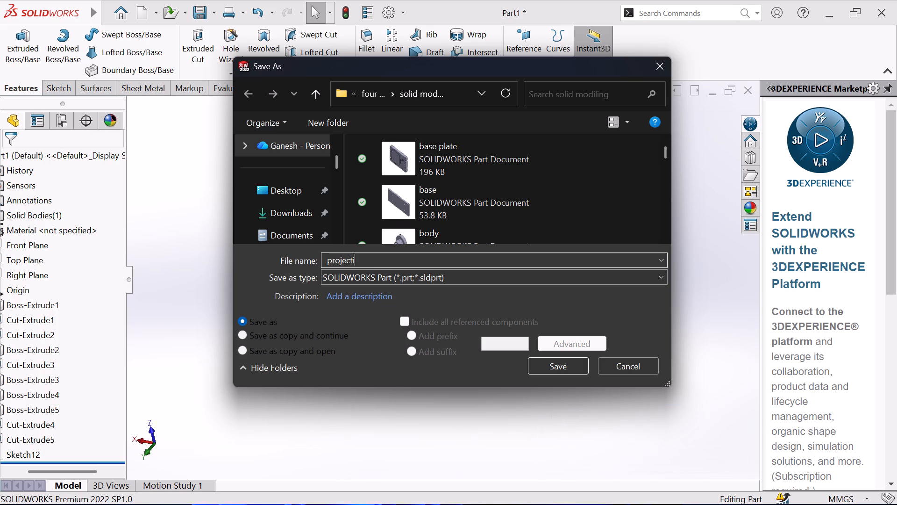
{"action": "key", "text": "o"}
{"action": "type", "text": "n"}
{"action": "key", "text": "space"}
{"action": "key", "text": "5"}
{"action": "key", "text": "Return"}
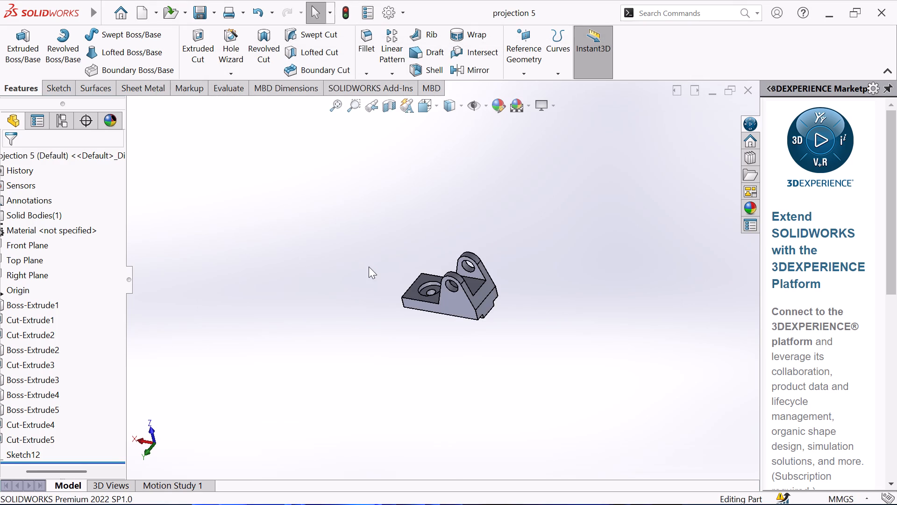
Make a drawing from the part on a standard A3 (ISO) sheet.
{"action": "left_click", "coordinate": [108, 18]}
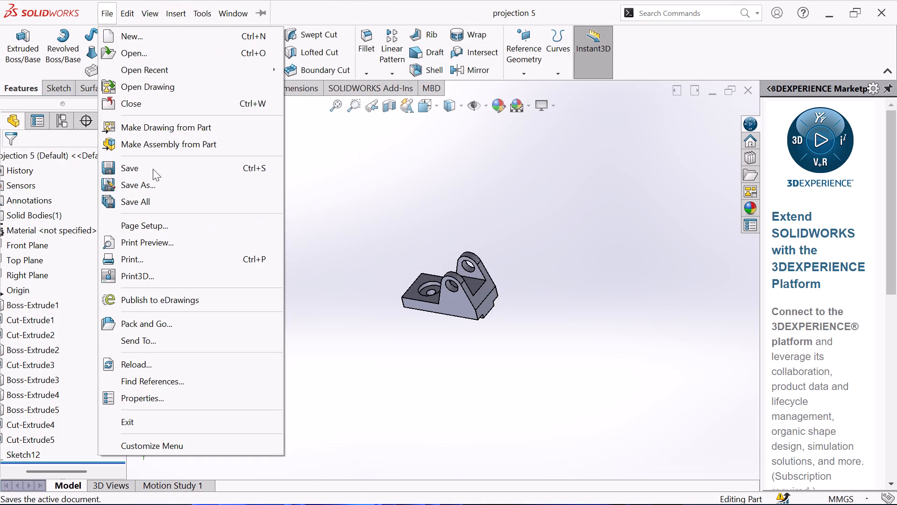
{"action": "left_click", "coordinate": [167, 127]}
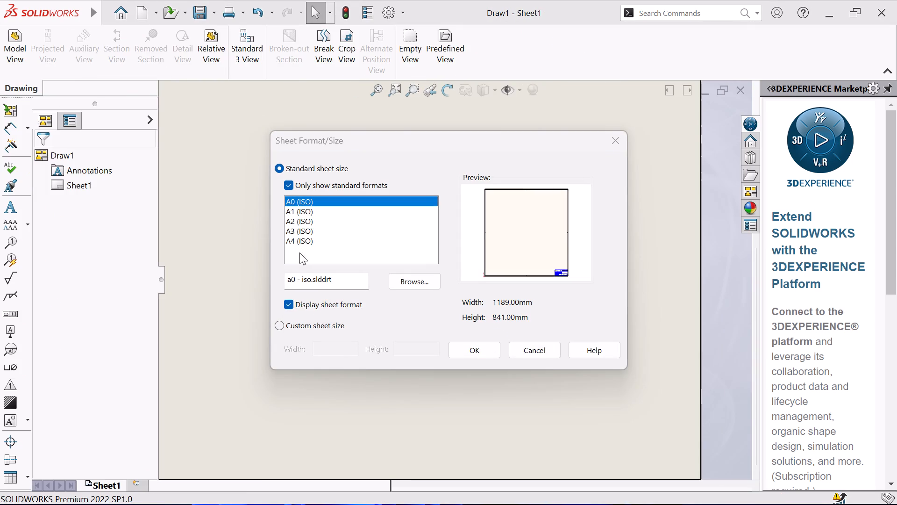
{"action": "left_click", "coordinate": [305, 232]}
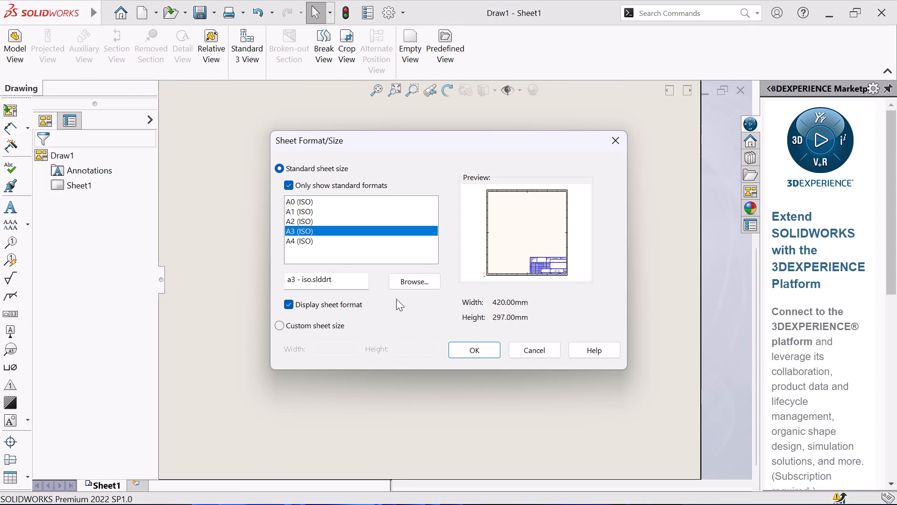
{"action": "left_click", "coordinate": [467, 349]}
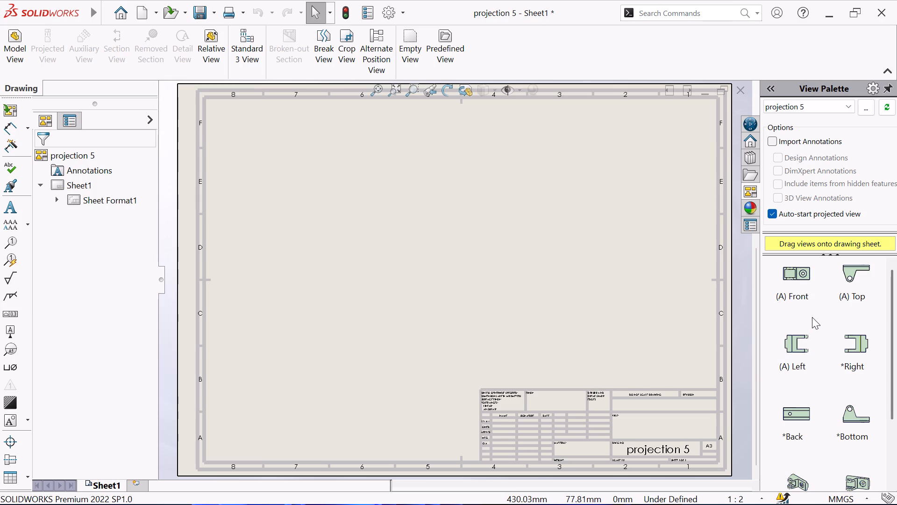
Place the part's Front view near the middle of the sheet, with projected views directly below it and to its left.
{"action": "scroll", "coordinate": [812, 321], "scroll_direction": "up", "scroll_amount": 2}
{"action": "scroll", "coordinate": [812, 317], "scroll_direction": "down", "scroll_amount": 2}
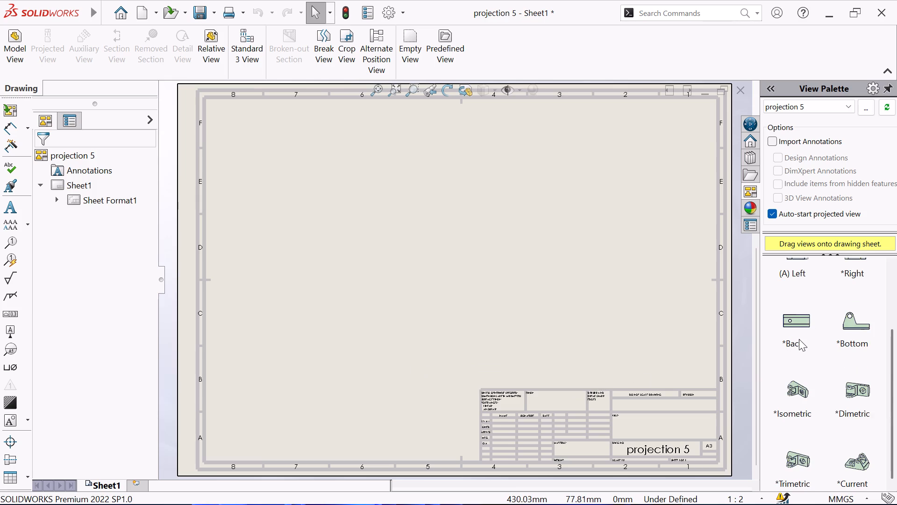
{"action": "scroll", "coordinate": [802, 322], "scroll_direction": "up", "scroll_amount": 1}
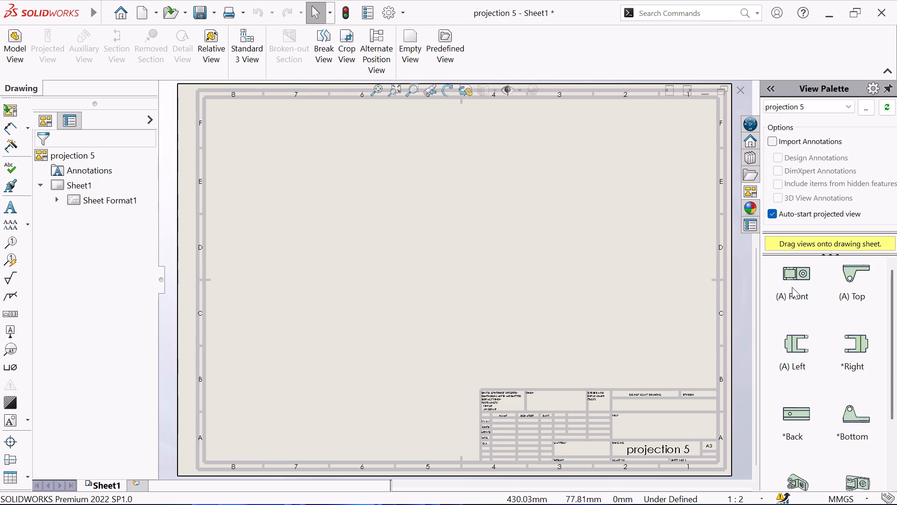
{"action": "left_click_drag", "start_coordinate": [792, 287], "coordinate": [464, 258]}
{"action": "scroll", "coordinate": [464, 259], "scroll_direction": "up", "scroll_amount": 1}
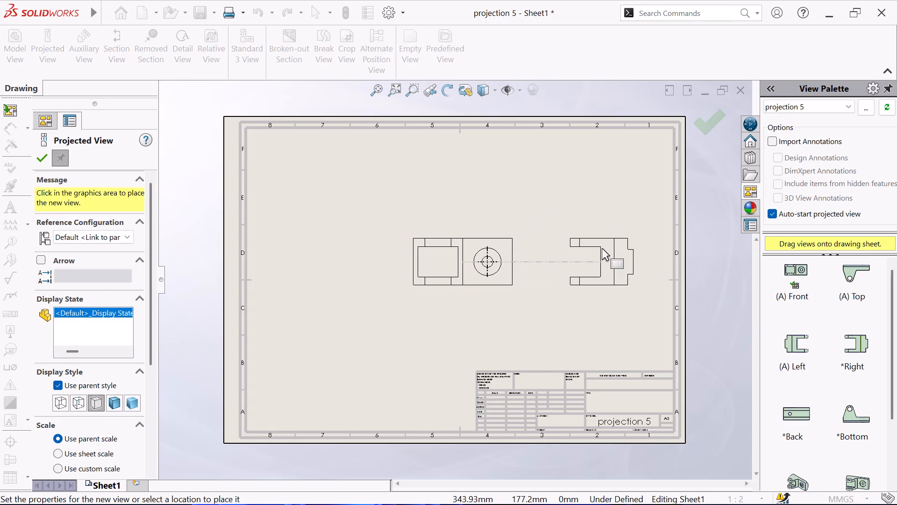
{"action": "left_click", "coordinate": [495, 364]}
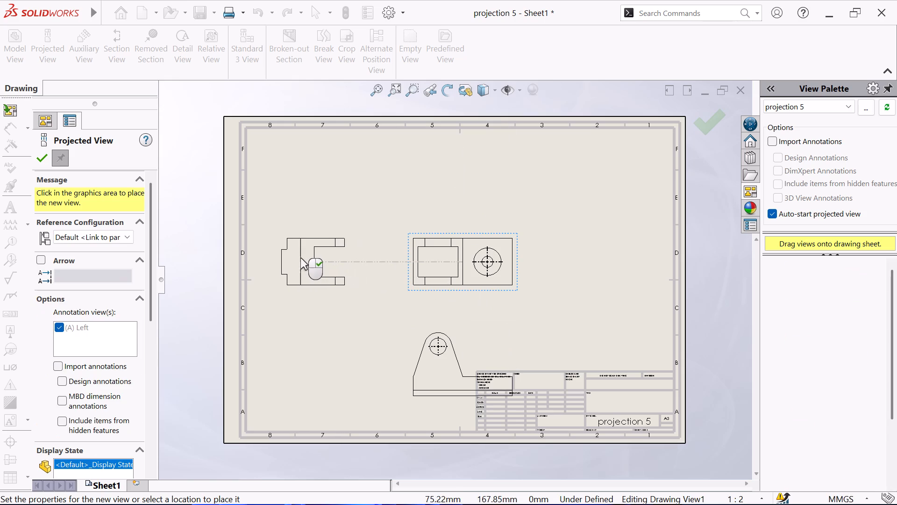
{"action": "left_click", "coordinate": [292, 255]}
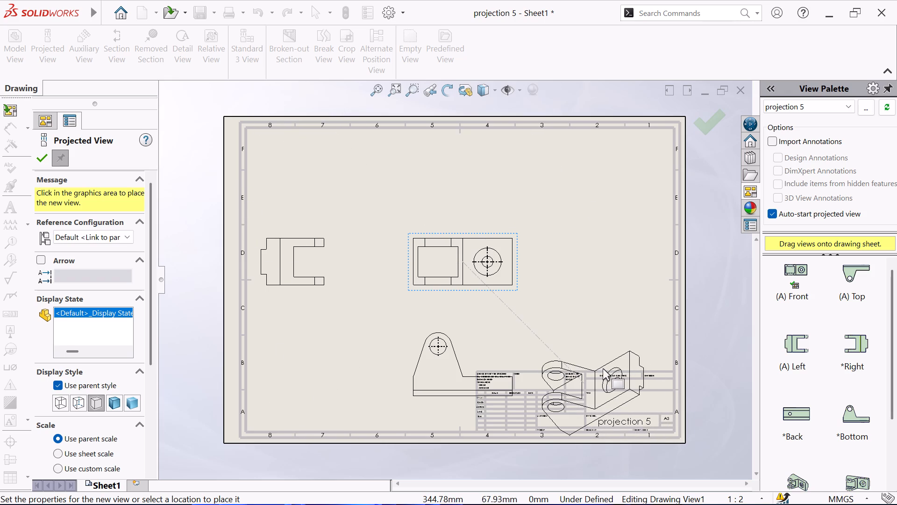
Add two diagonally projected pictorial views of the Front view, one over the title block and one in the sheet's upper-right corner.
{"action": "left_click", "coordinate": [603, 368]}
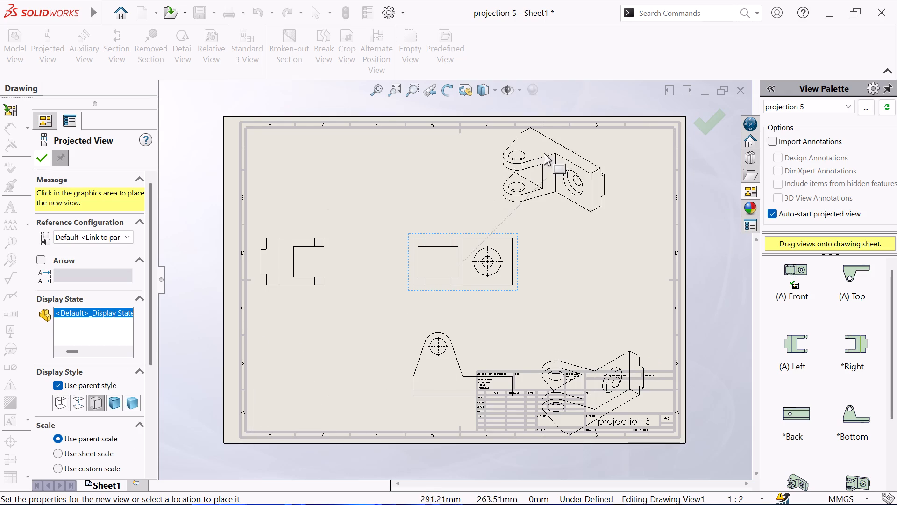
{"action": "left_click", "coordinate": [607, 213]}
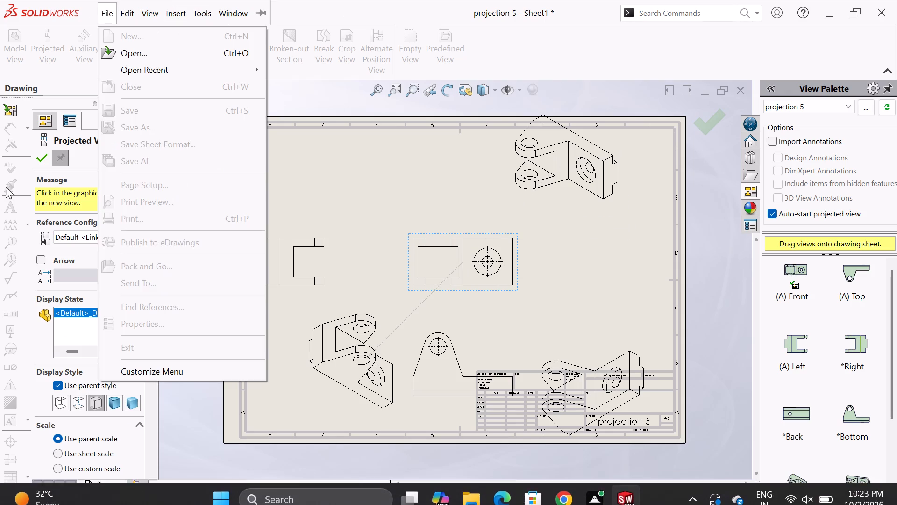
Reposition both pictorial views, bringing the upper one inside the sheet border and raising the lower one partly off the title block.
{"action": "left_click", "coordinate": [40, 154]}
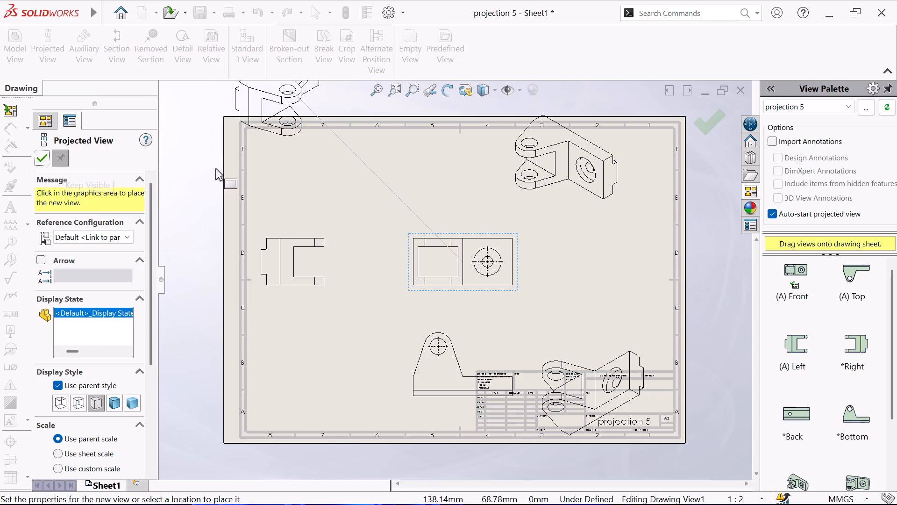
{"action": "left_click", "coordinate": [37, 155]}
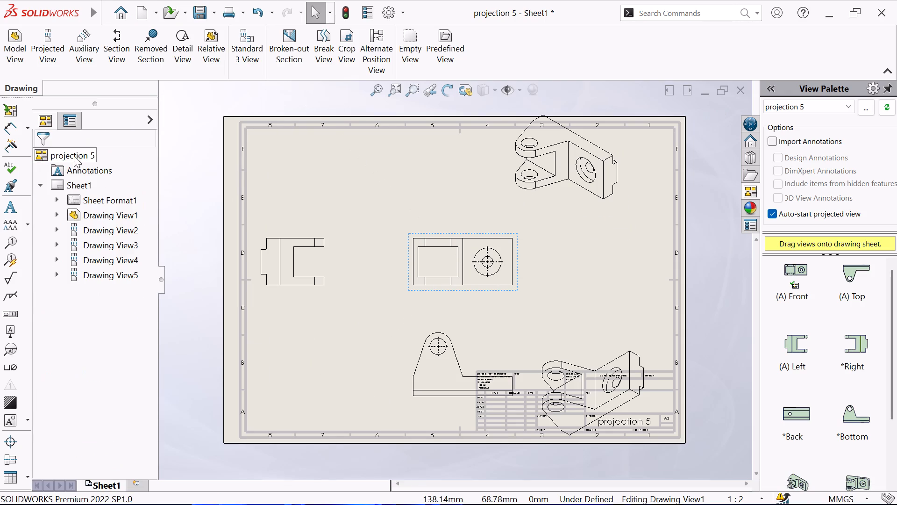
{"action": "left_click", "coordinate": [569, 195]}
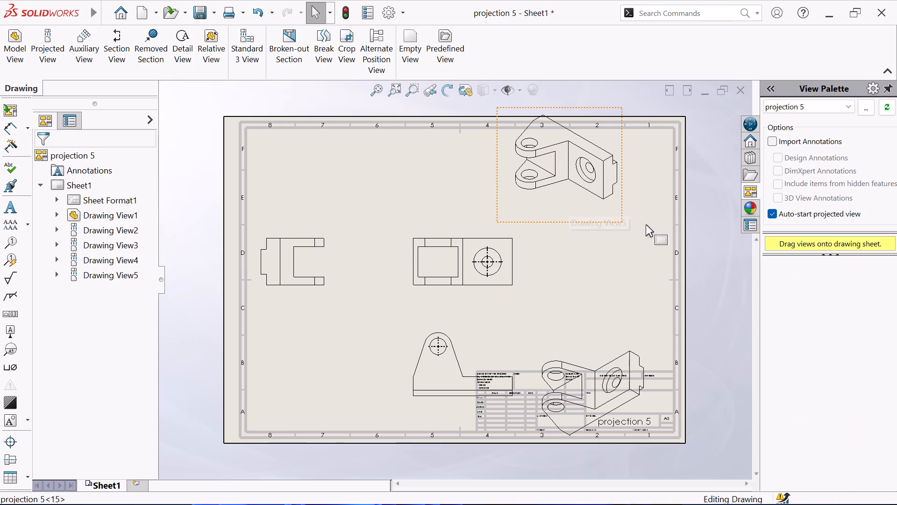
{"action": "left_click_drag", "start_coordinate": [619, 203], "coordinate": [627, 211]}
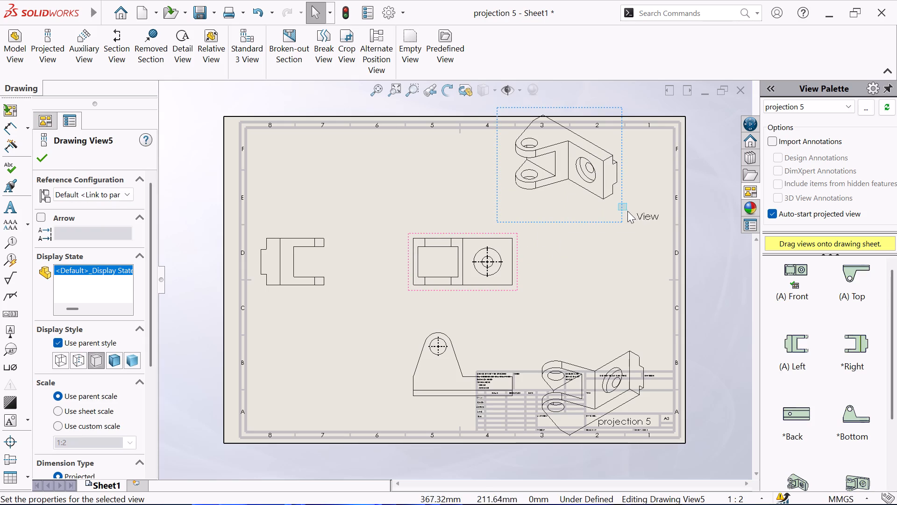
{"action": "left_click_drag", "start_coordinate": [627, 211], "coordinate": [636, 220]}
{"action": "left_click_drag", "start_coordinate": [620, 214], "coordinate": [654, 231]}
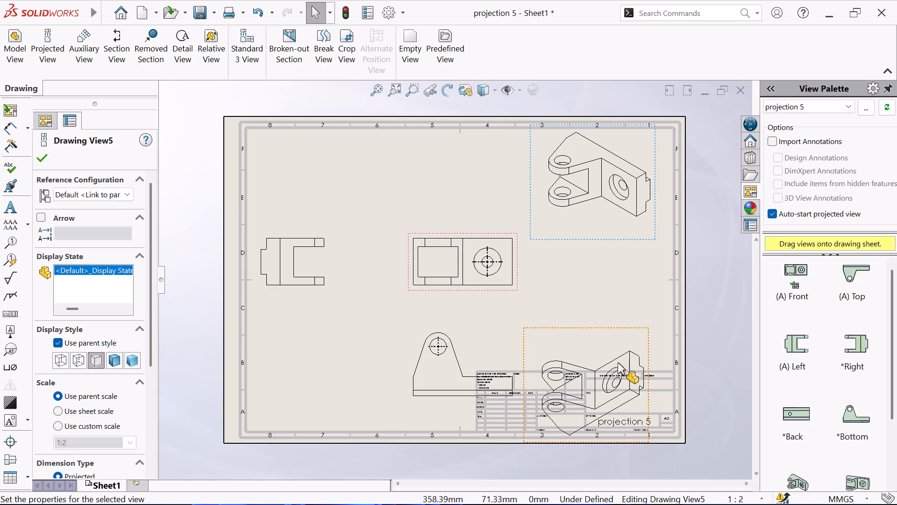
{"action": "left_click", "coordinate": [602, 349]}
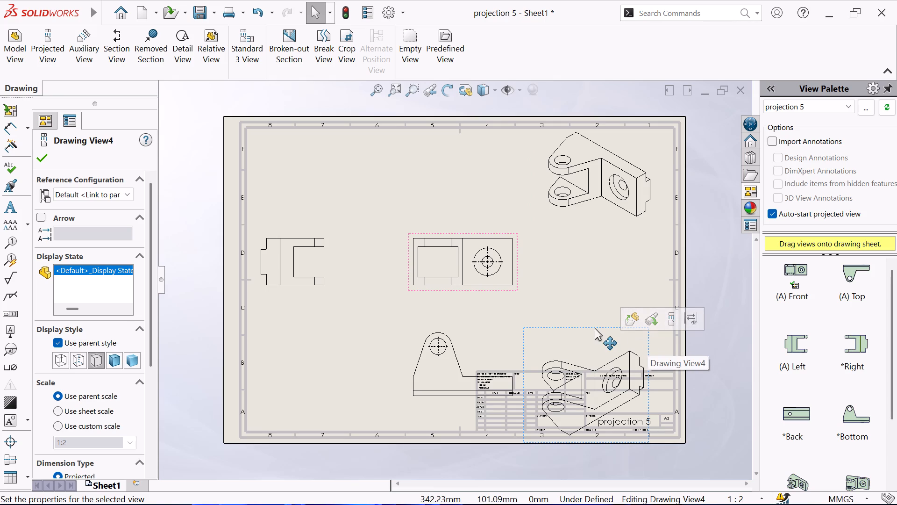
{"action": "left_click_drag", "start_coordinate": [594, 328], "coordinate": [603, 276]}
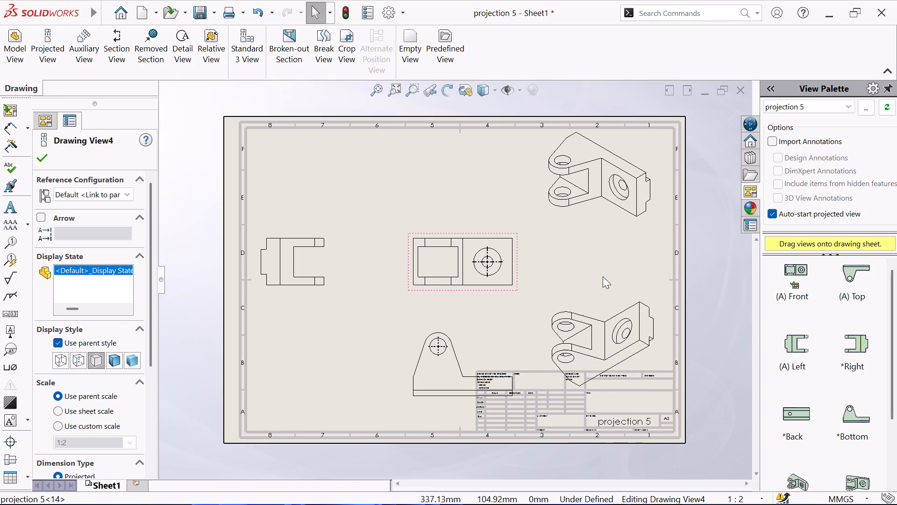
{"action": "left_click_drag", "start_coordinate": [603, 276], "coordinate": [601, 288]}
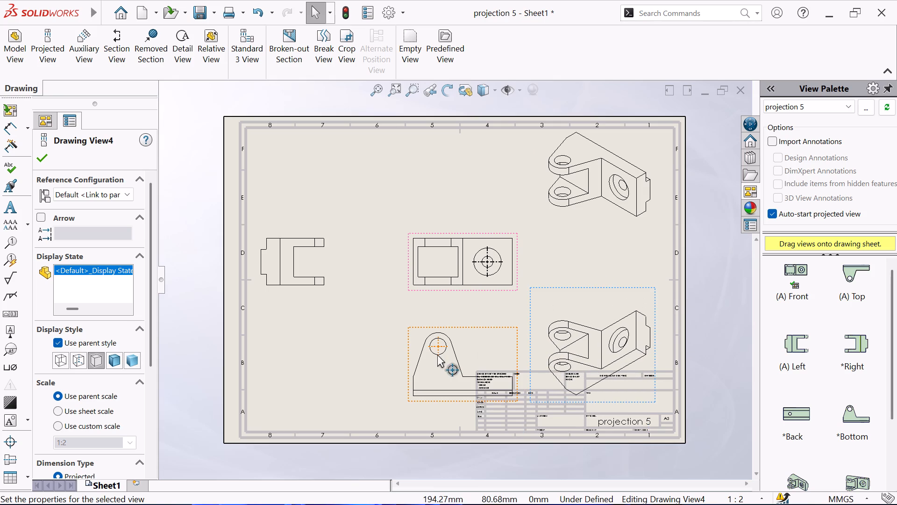
Move the Front view up and slightly left, and raise the projected view below it clear of the title block.
{"action": "left_click_drag", "start_coordinate": [408, 278], "coordinate": [407, 270]}
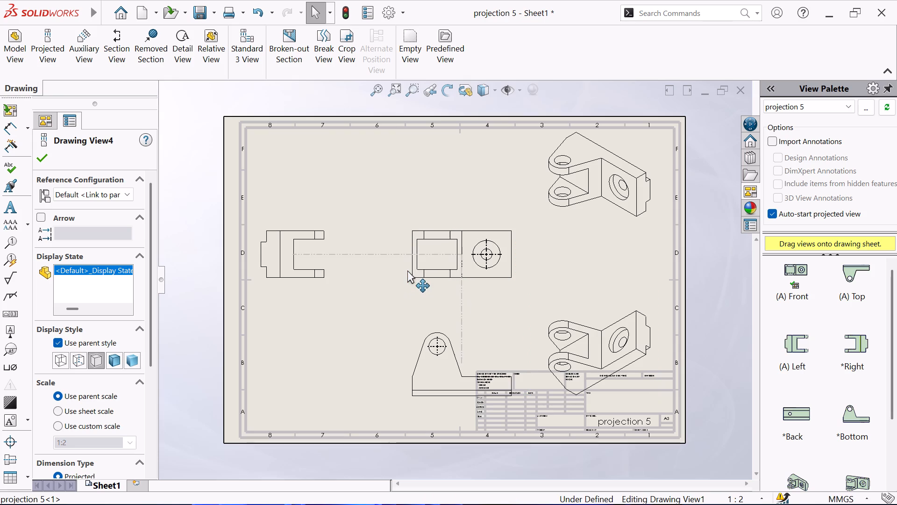
{"action": "left_click_drag", "start_coordinate": [407, 270], "coordinate": [406, 257]}
{"action": "left_click", "coordinate": [439, 397]}
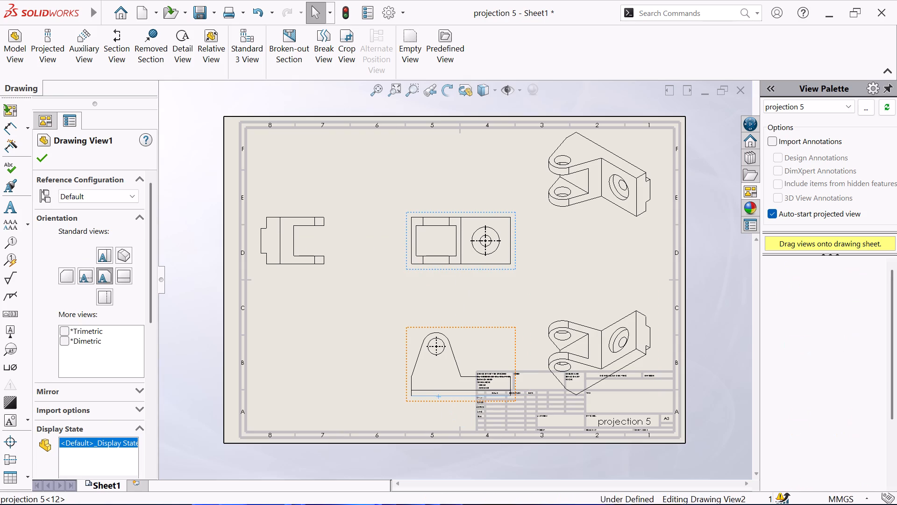
{"action": "left_click_drag", "start_coordinate": [411, 349], "coordinate": [411, 329]}
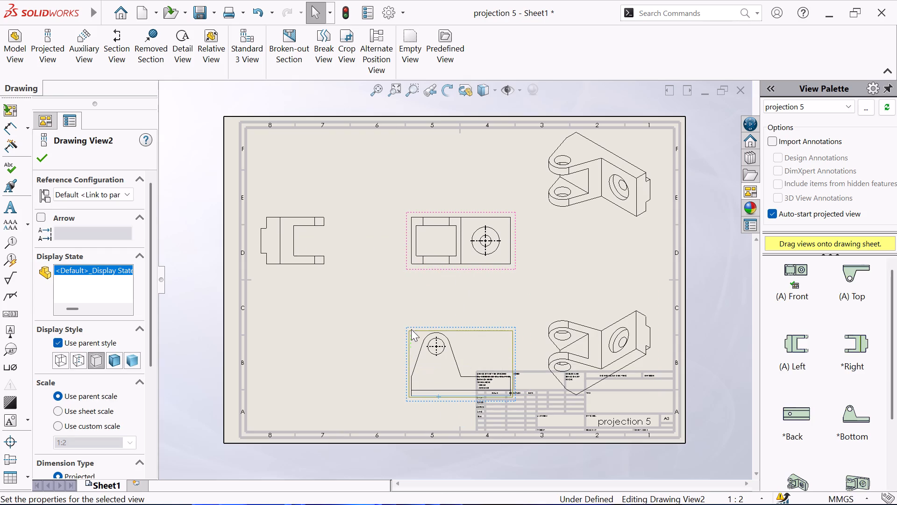
{"action": "left_click_drag", "start_coordinate": [411, 329], "coordinate": [411, 323]}
{"action": "left_click", "coordinate": [370, 350]}
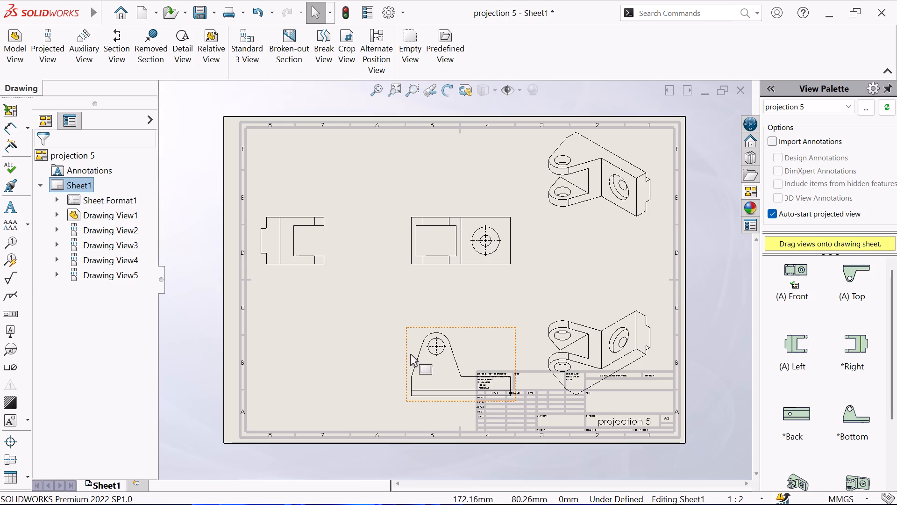
{"action": "left_click_drag", "start_coordinate": [406, 342], "coordinate": [406, 326]}
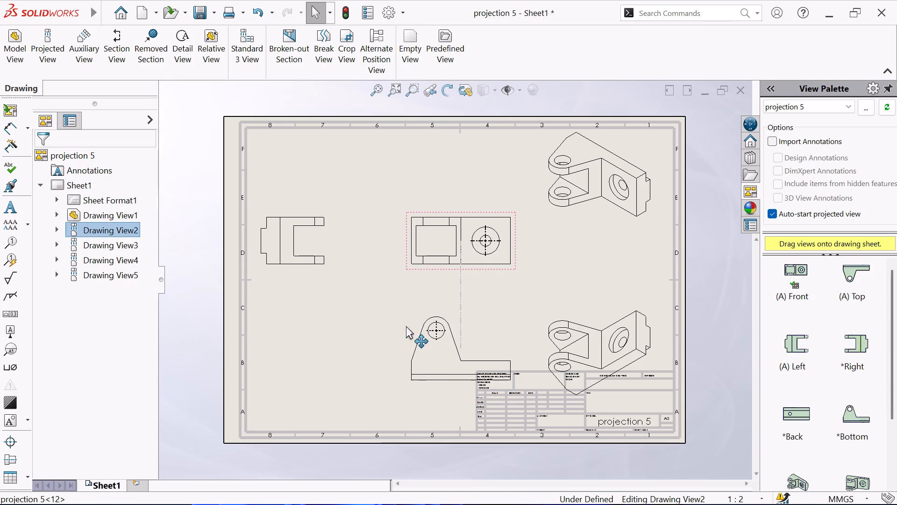
{"action": "left_click_drag", "start_coordinate": [406, 326], "coordinate": [406, 314]}
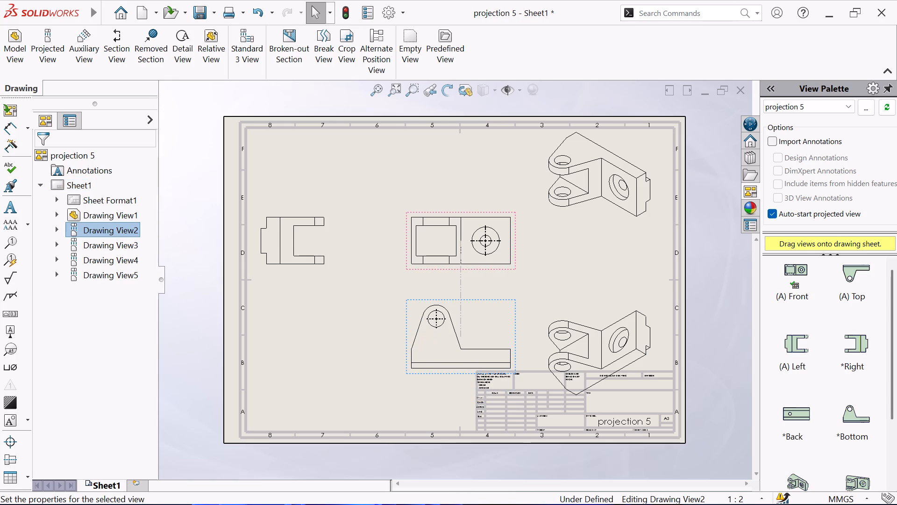
{"action": "left_click_drag", "start_coordinate": [409, 247], "coordinate": [398, 245]}
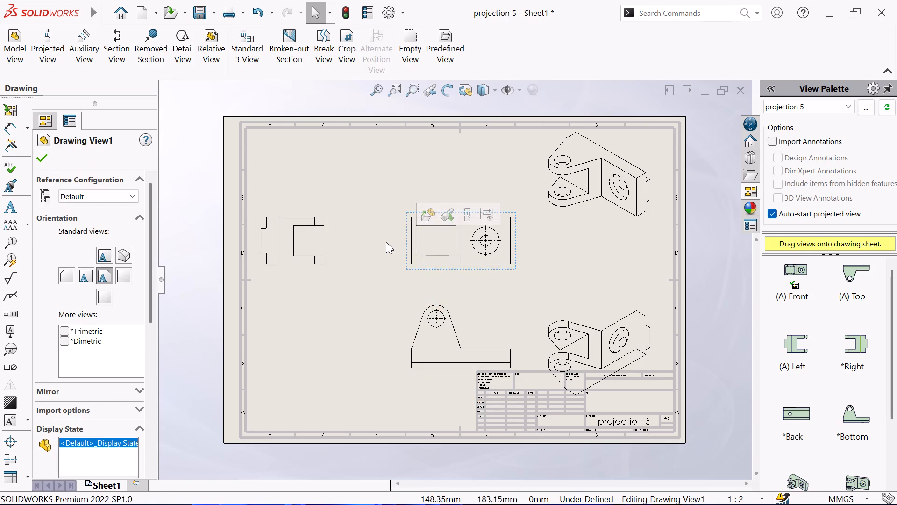
{"action": "left_click", "coordinate": [386, 242]}
{"action": "left_click", "coordinate": [411, 241]}
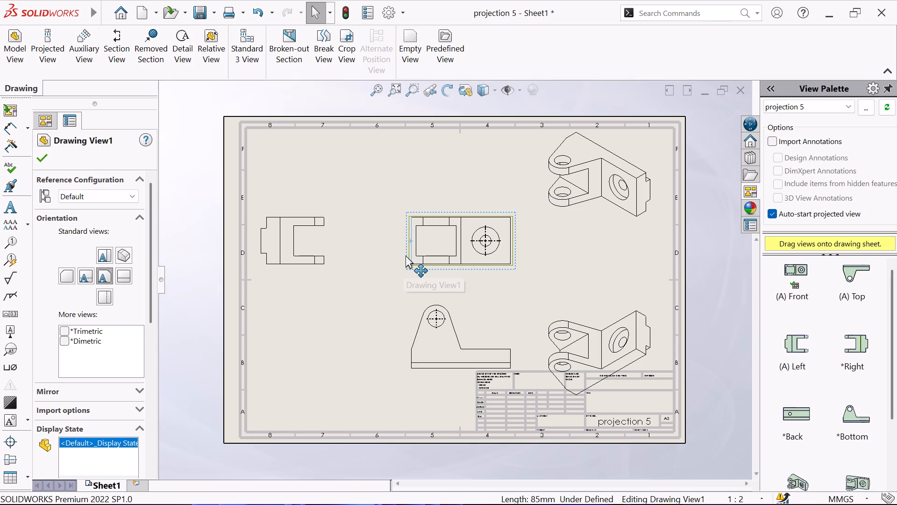
{"action": "left_click_drag", "start_coordinate": [406, 255], "coordinate": [396, 249]}
{"action": "left_click", "coordinate": [40, 160]}
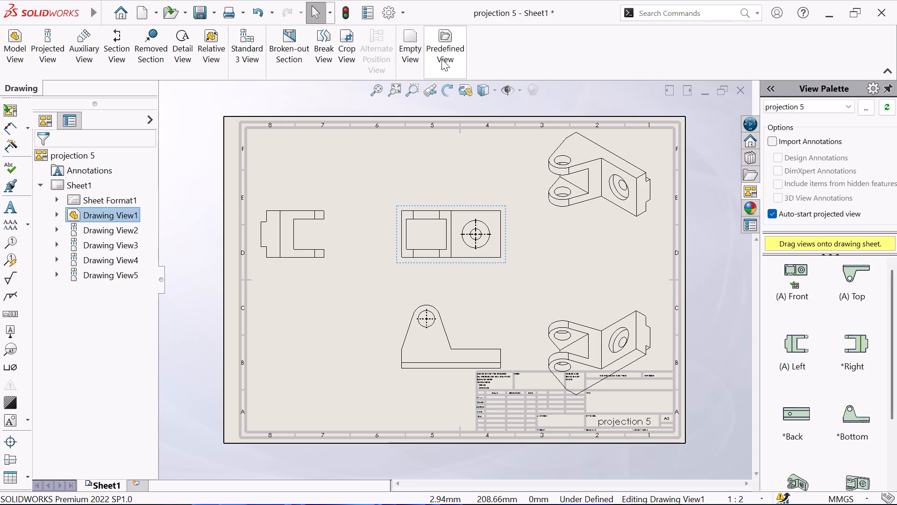
{"action": "left_click", "coordinate": [357, 210]}
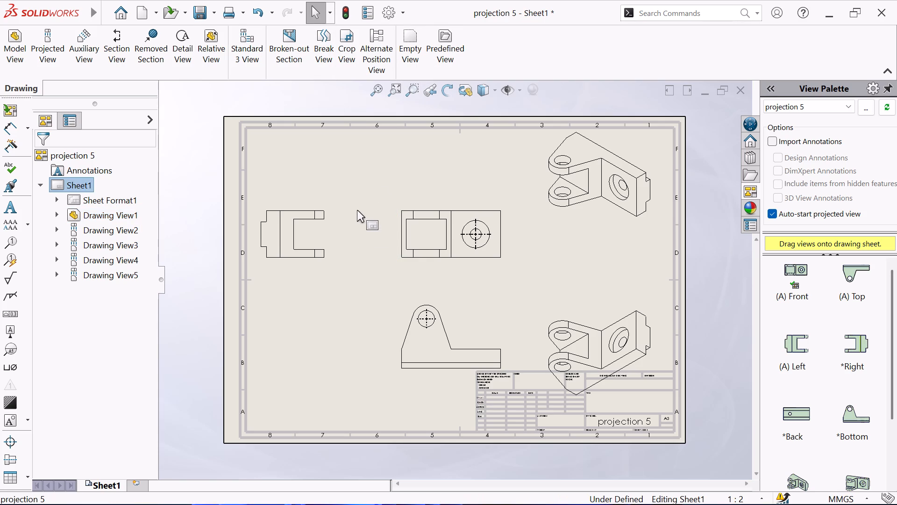
Set the display style of the lower pictorial view to Shaded With Edges.
{"action": "left_click", "coordinate": [610, 327]}
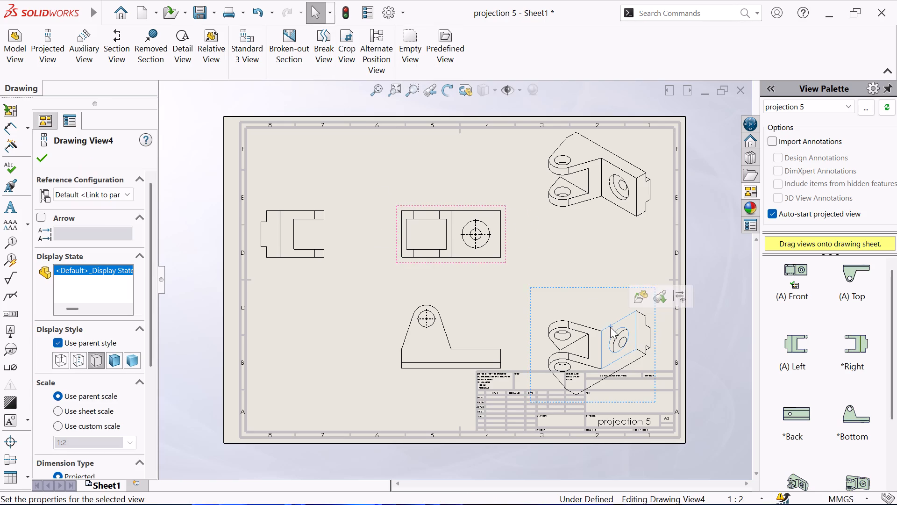
{"action": "left_click", "coordinate": [114, 360]}
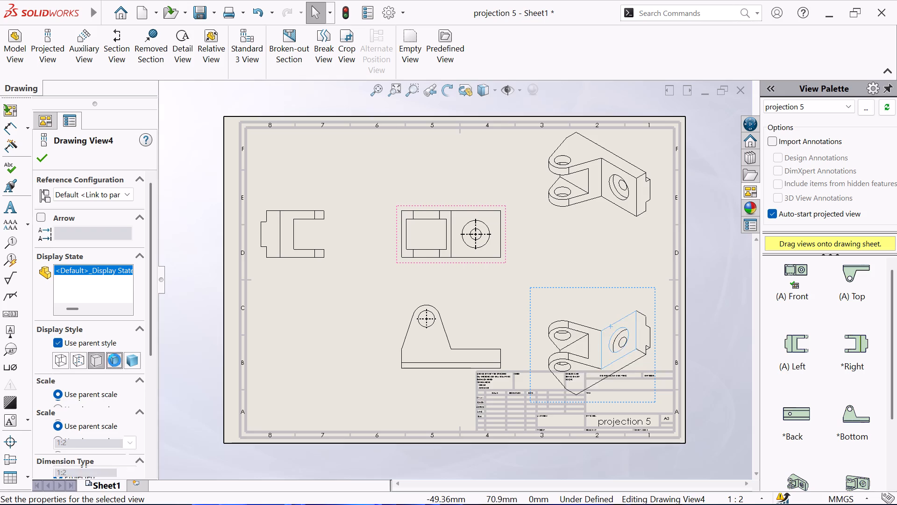
{"action": "left_click", "coordinate": [199, 341]}
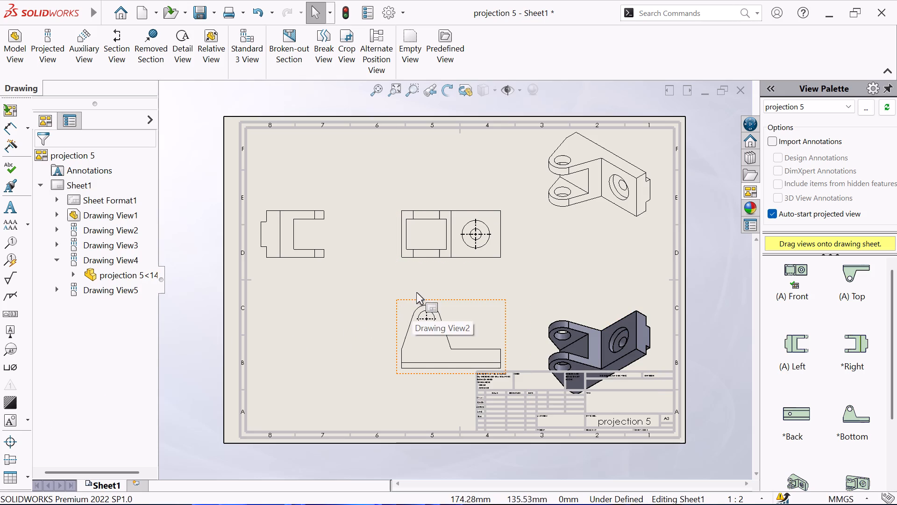
Set the Front view's display style to Hidden Lines Visible.
{"action": "left_click", "coordinate": [484, 246]}
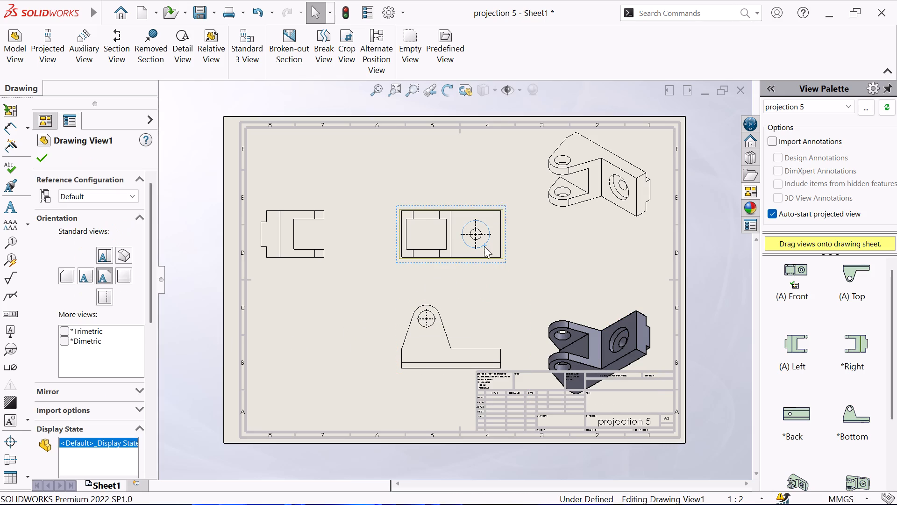
{"action": "scroll", "coordinate": [92, 360], "scroll_direction": "down", "scroll_amount": 2}
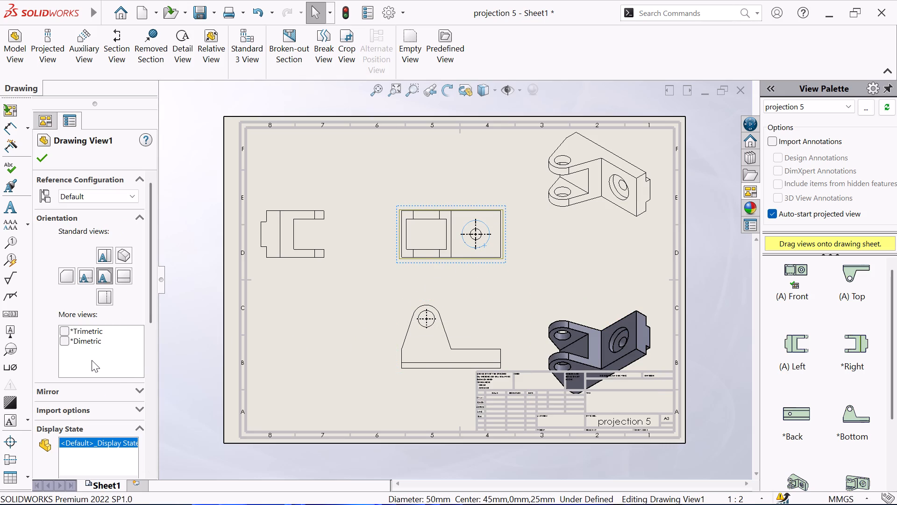
{"action": "scroll", "coordinate": [94, 375], "scroll_direction": "down", "scroll_amount": 2}
{"action": "left_click", "coordinate": [154, 361]}
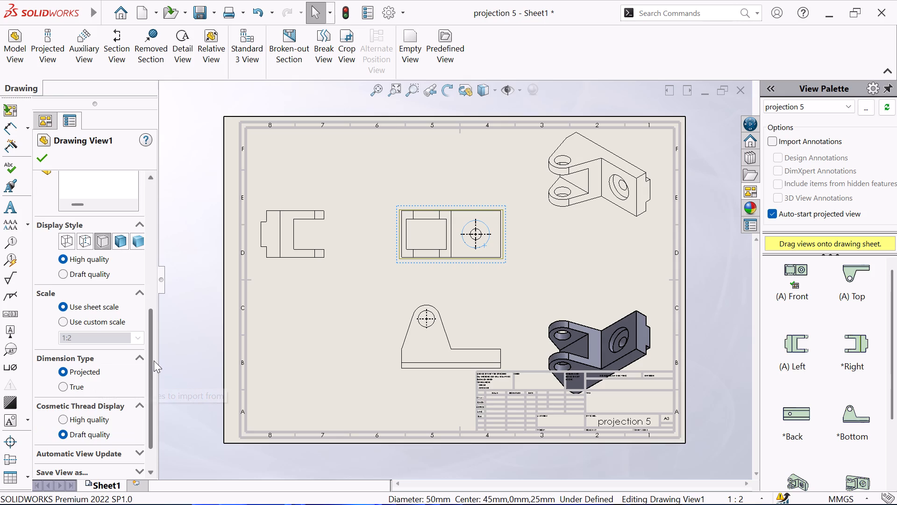
{"action": "left_click", "coordinate": [83, 241]}
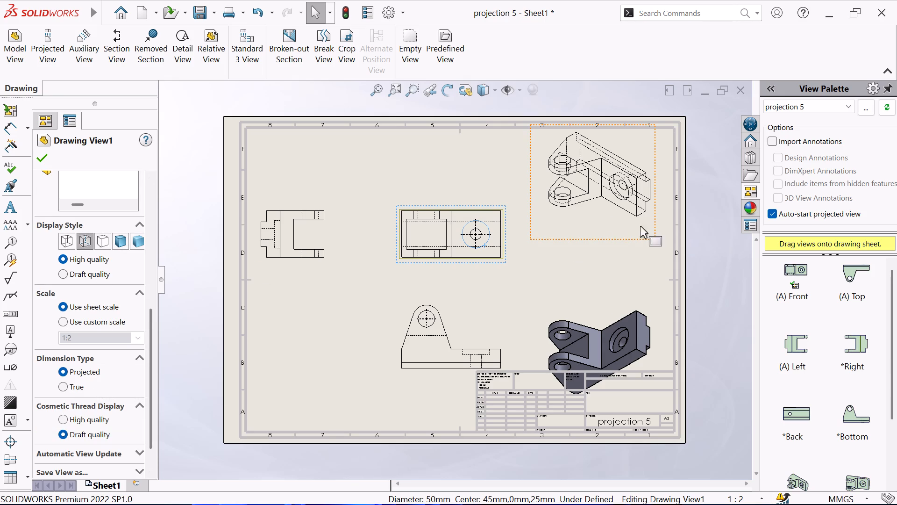
Set the upper pictorial view's own display style to Hidden Lines Removed, after trying Wireframe.
{"action": "left_click", "coordinate": [609, 221]}
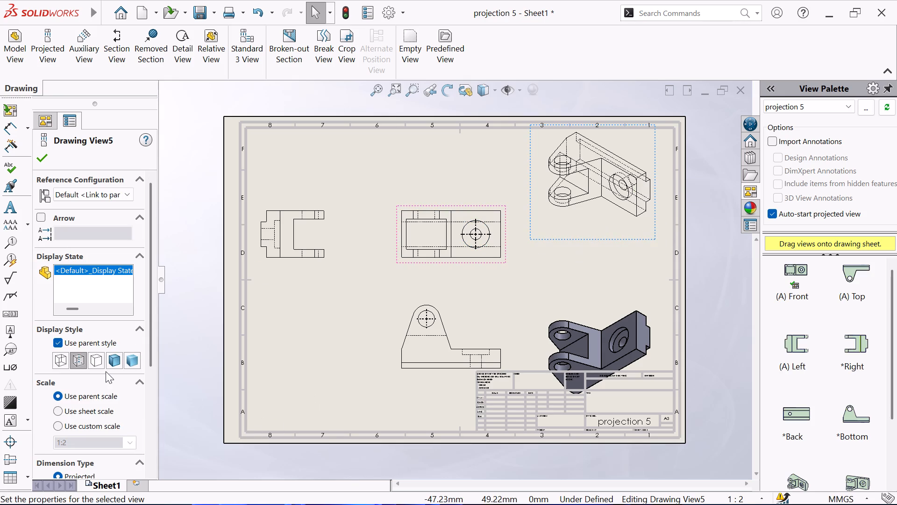
{"action": "left_click", "coordinate": [96, 366]}
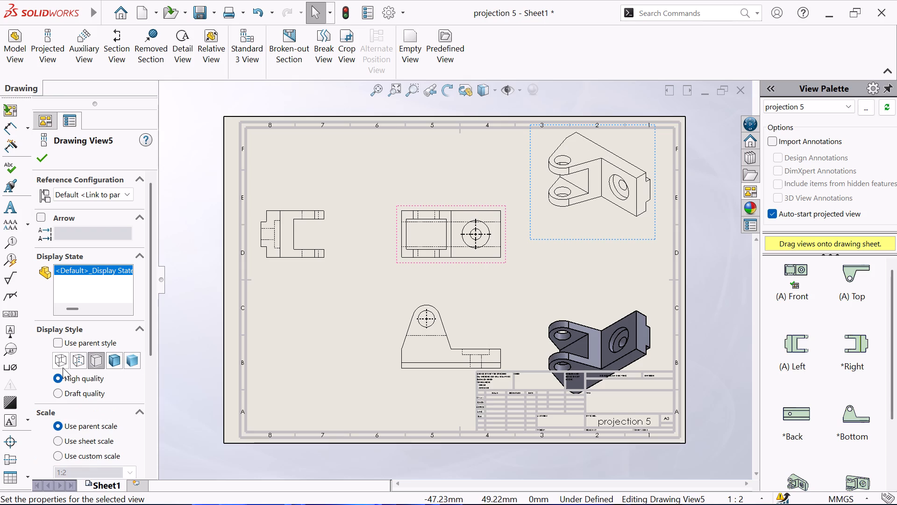
{"action": "left_click", "coordinate": [61, 364]}
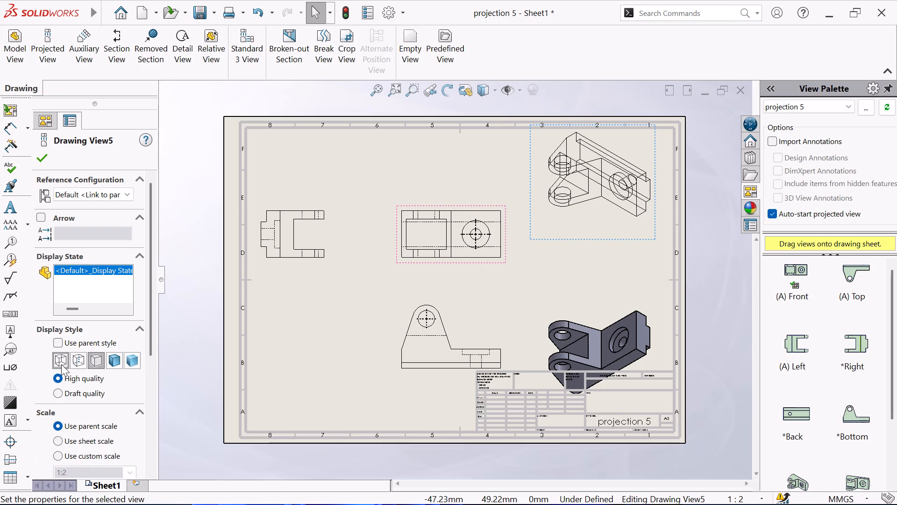
{"action": "left_click", "coordinate": [61, 364]}
{"action": "left_click", "coordinate": [100, 357]}
{"action": "left_click", "coordinate": [43, 159]}
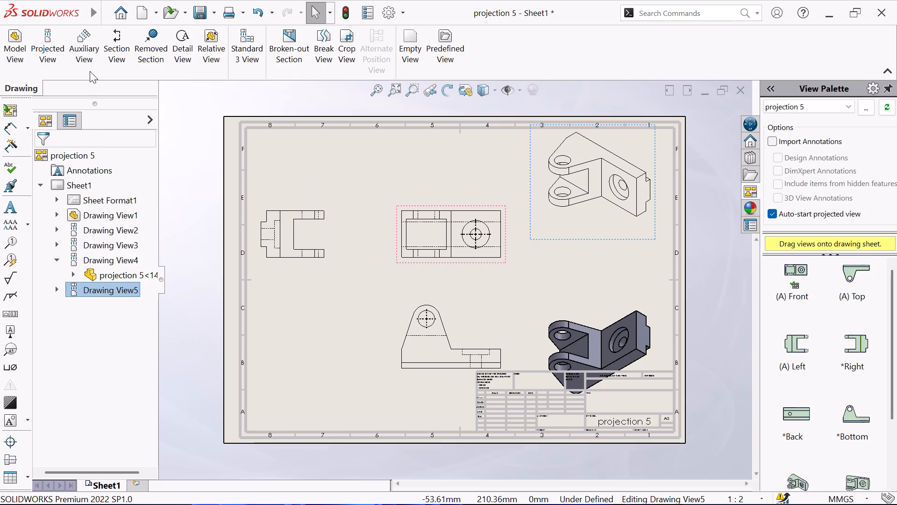
Dimension the diameters of the stepped hole's two circles and the inner rectangle's vertical edge in the Front view.
{"action": "left_click", "coordinate": [8, 130]}
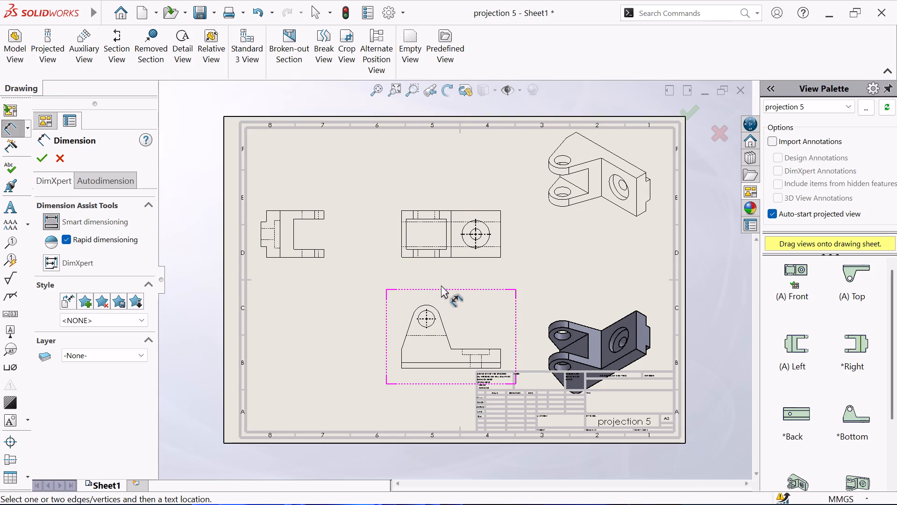
{"action": "left_click", "coordinate": [486, 242]}
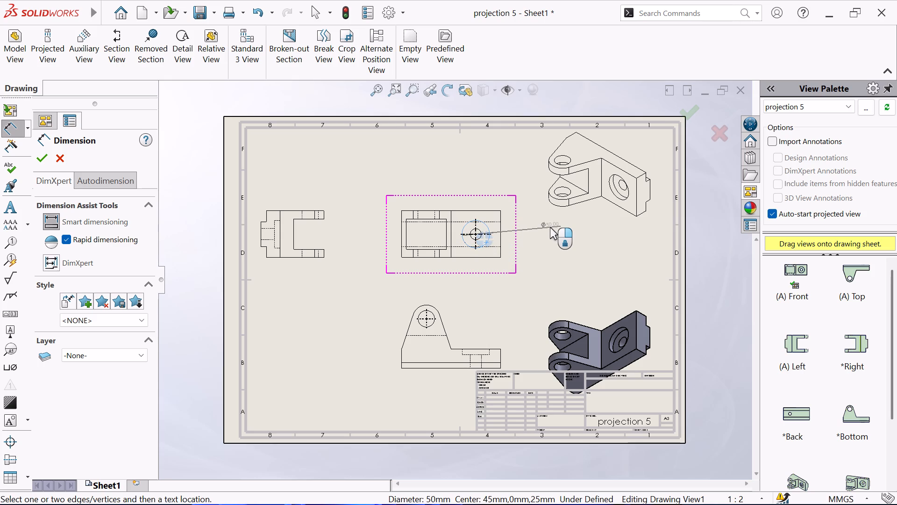
{"action": "left_click", "coordinate": [545, 245]}
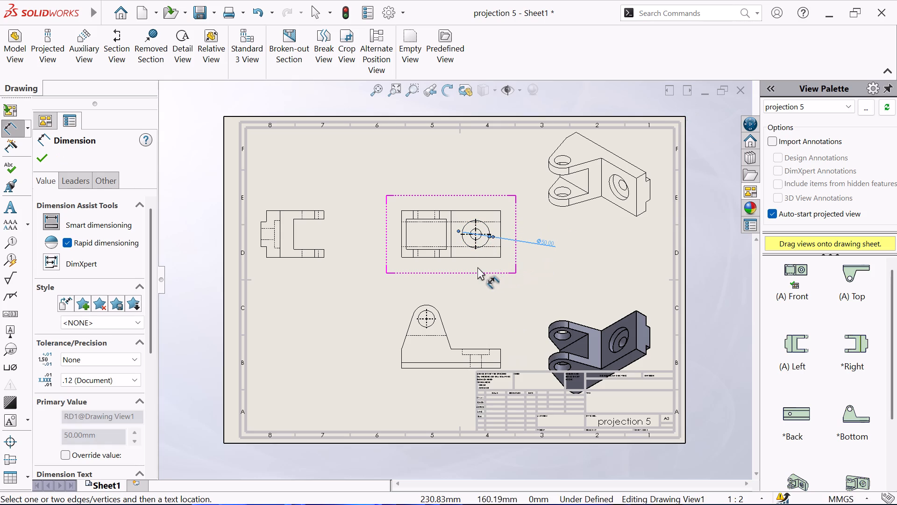
{"action": "left_click", "coordinate": [479, 240]}
{"action": "left_click", "coordinate": [479, 171]}
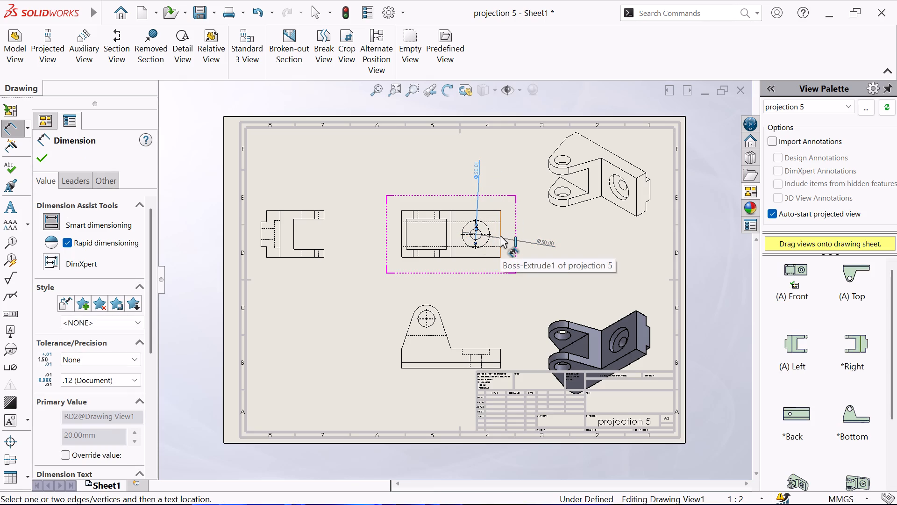
{"action": "left_click", "coordinate": [406, 231]}
{"action": "left_click", "coordinate": [375, 231]}
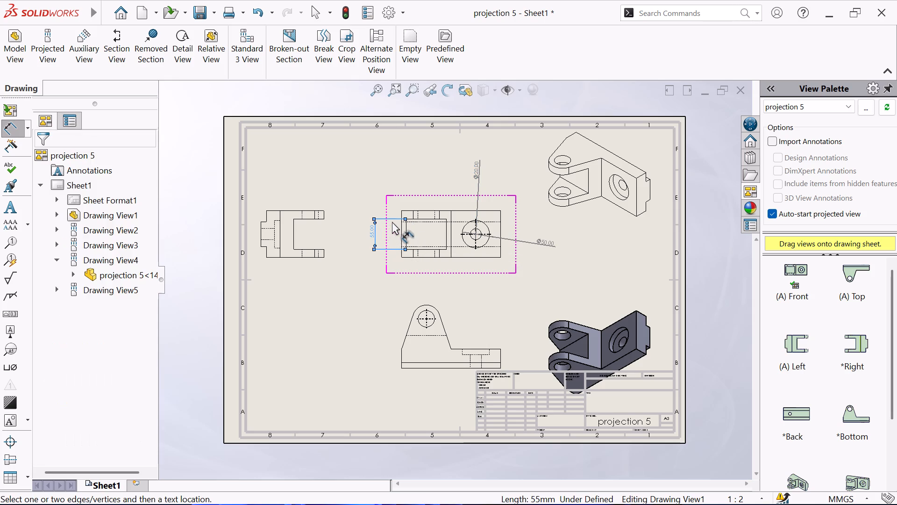
Dimension the distances from the inner rectangle's upper and lower edges to the block's outer edges in the Front view.
{"action": "left_click", "coordinate": [408, 211]}
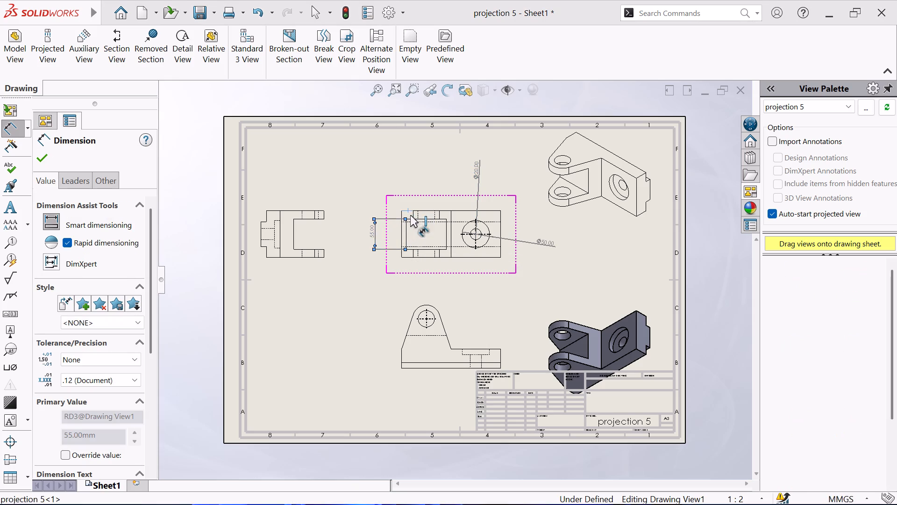
{"action": "left_click", "coordinate": [429, 219]}
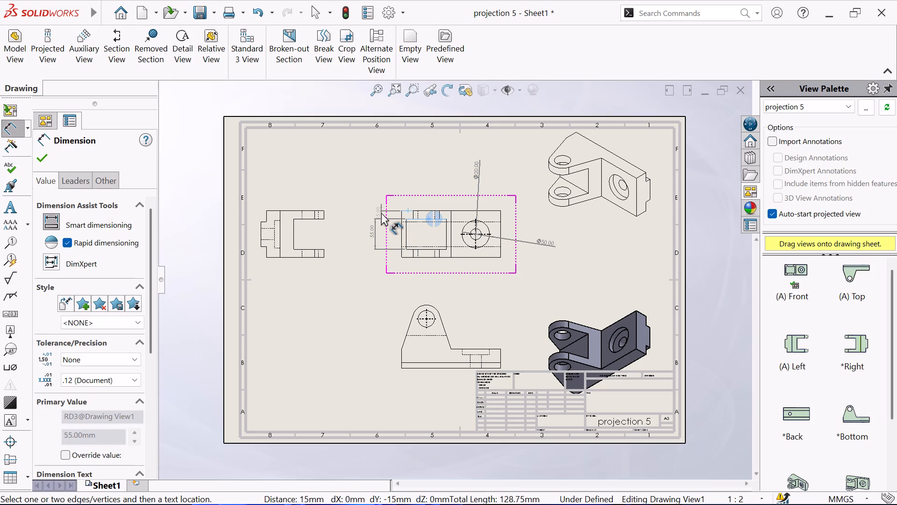
{"action": "left_click", "coordinate": [381, 213]}
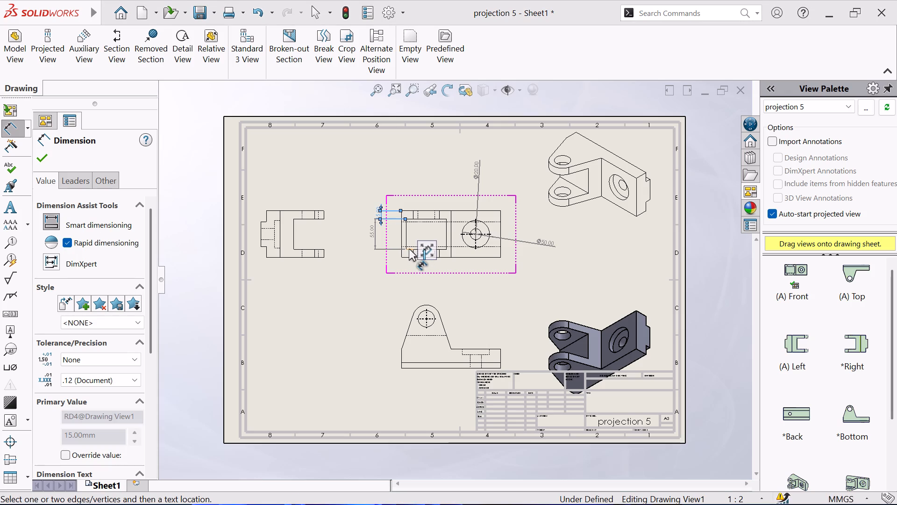
{"action": "left_click", "coordinate": [410, 249]}
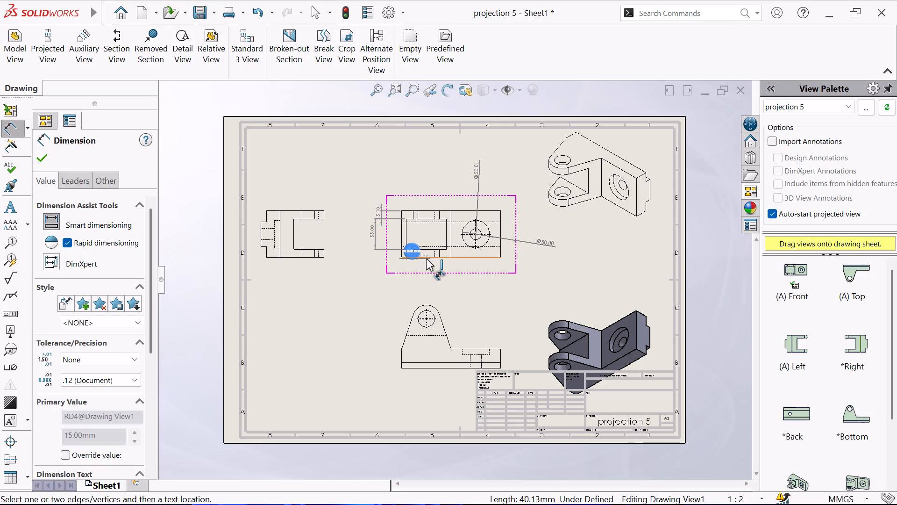
{"action": "left_click", "coordinate": [426, 259]}
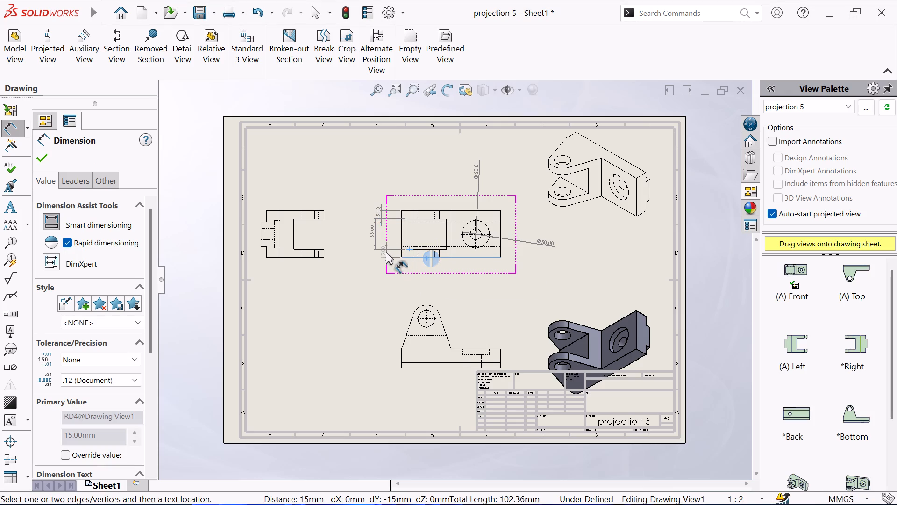
{"action": "left_click", "coordinate": [384, 251]}
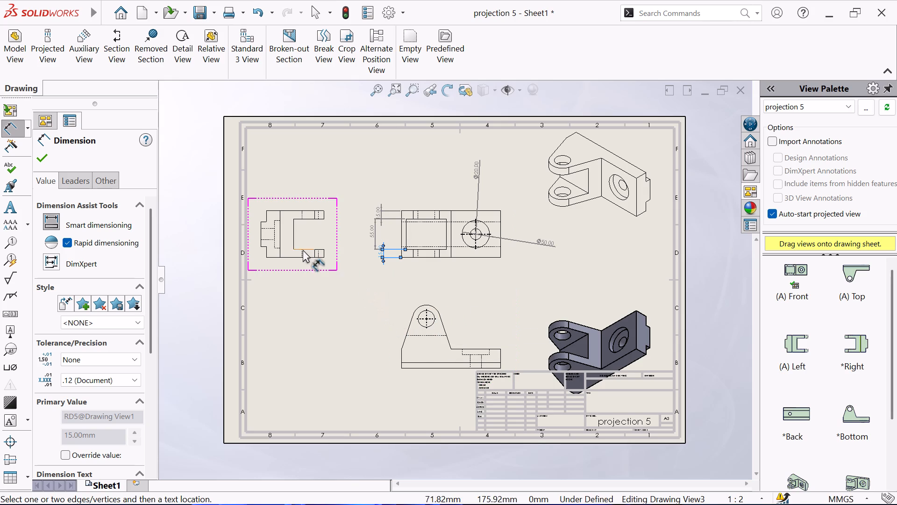
In the projected view beside the Front view, dimension the protruding step's depth, its vertical length and the shoulder on each side.
{"action": "scroll", "coordinate": [292, 247], "scroll_direction": "down", "scroll_amount": 3}
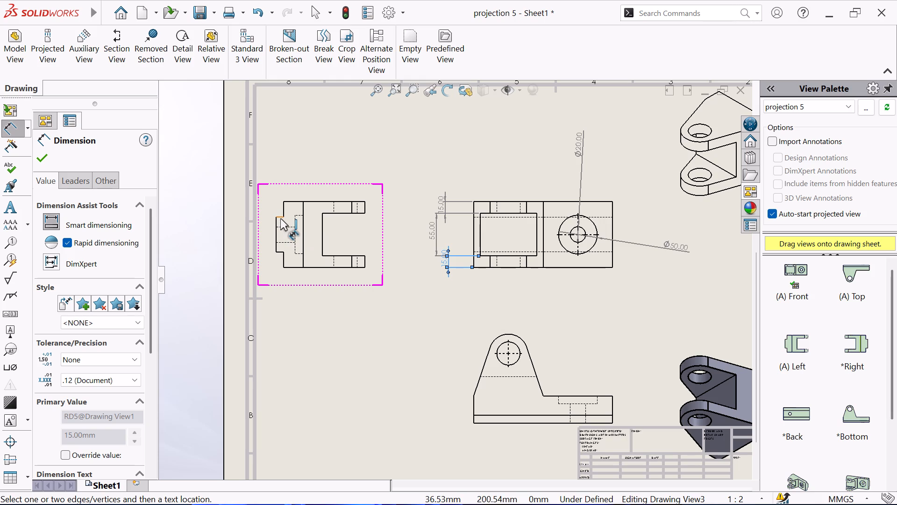
{"action": "left_click", "coordinate": [280, 218]}
{"action": "left_click", "coordinate": [281, 188]}
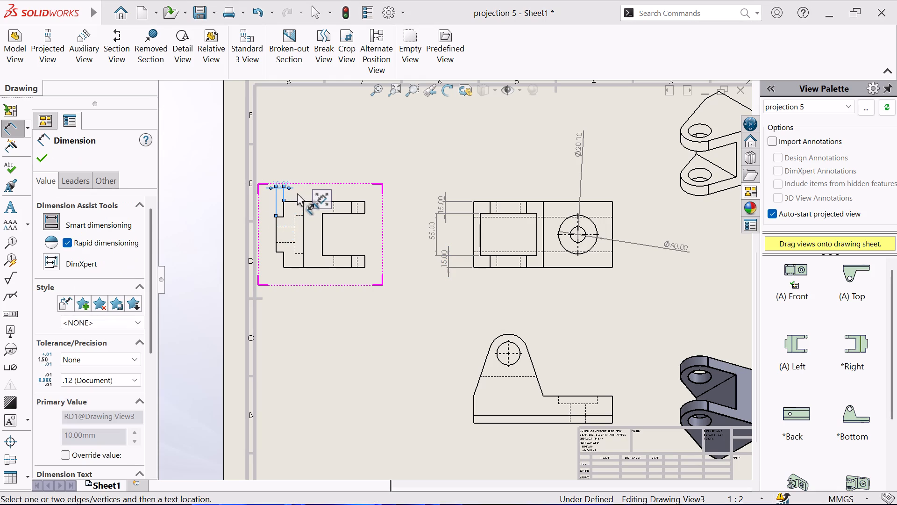
{"action": "left_click", "coordinate": [284, 210]}
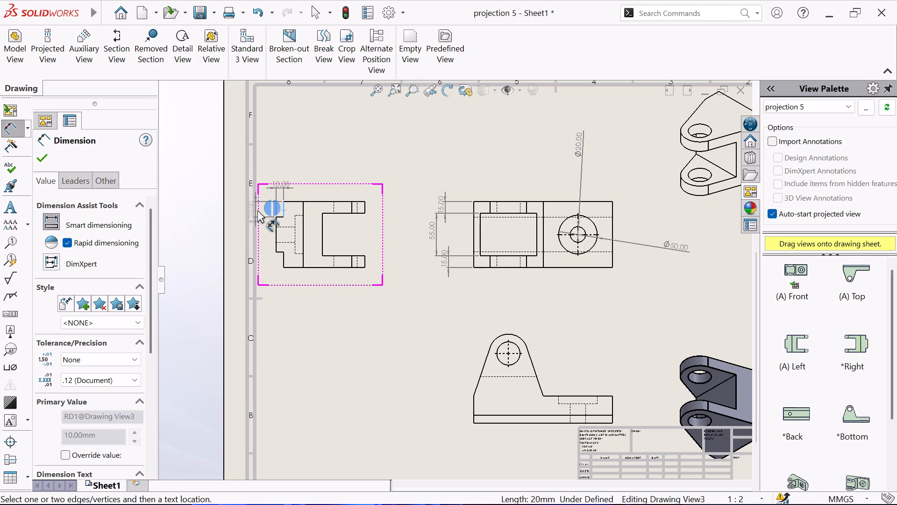
{"action": "left_click", "coordinate": [261, 212]}
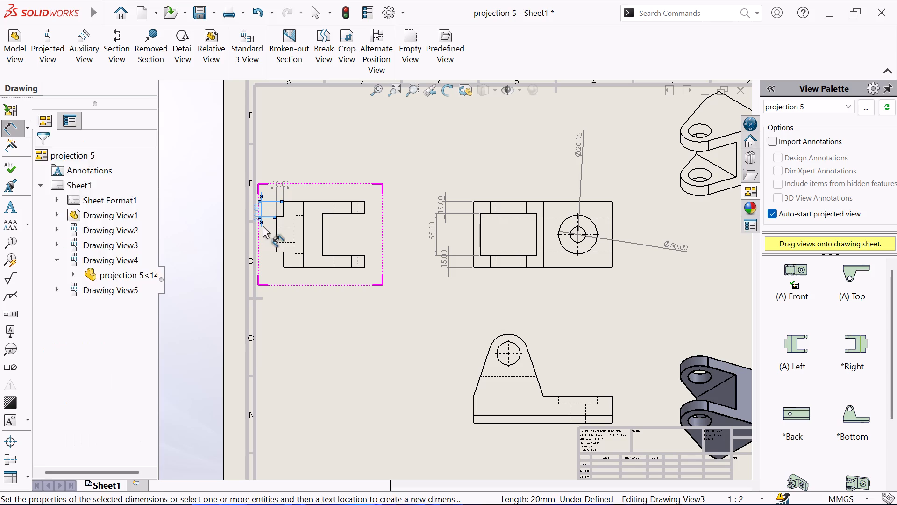
{"action": "left_click", "coordinate": [275, 247]}
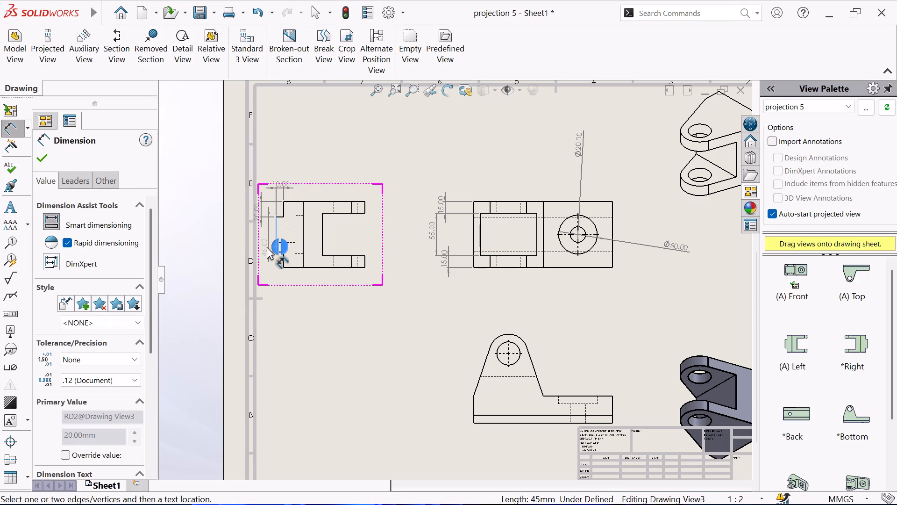
{"action": "left_click", "coordinate": [268, 235]}
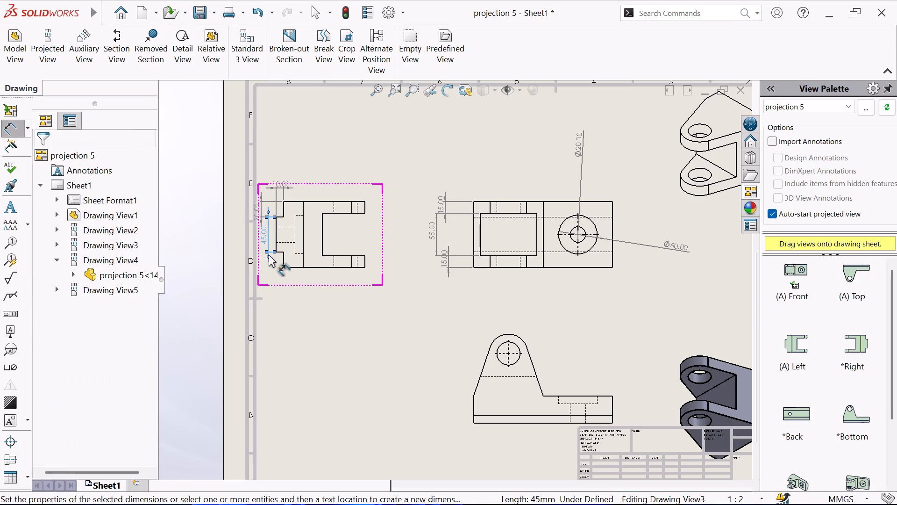
{"action": "left_click", "coordinate": [282, 262]}
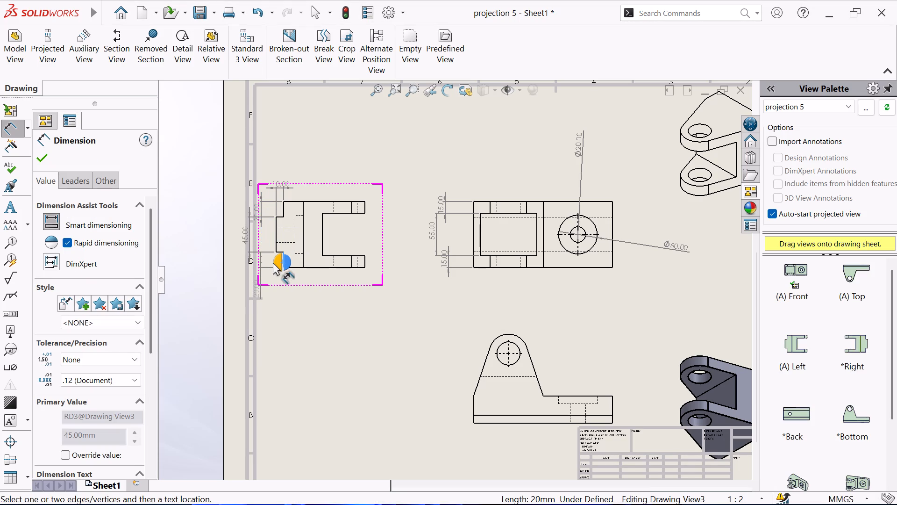
{"action": "left_click", "coordinate": [265, 264]}
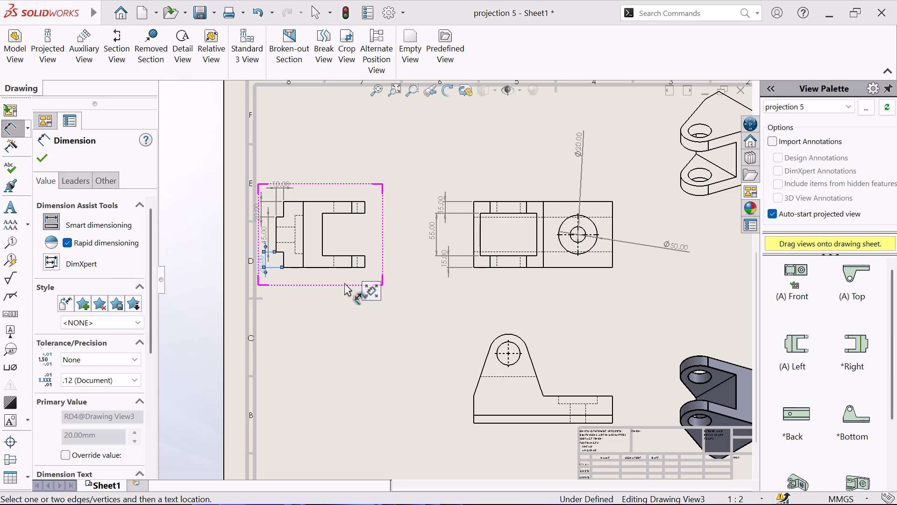
Dimension the overall height between the block's upper and lower outer edges in the same projected view.
{"action": "left_click", "coordinate": [347, 202]}
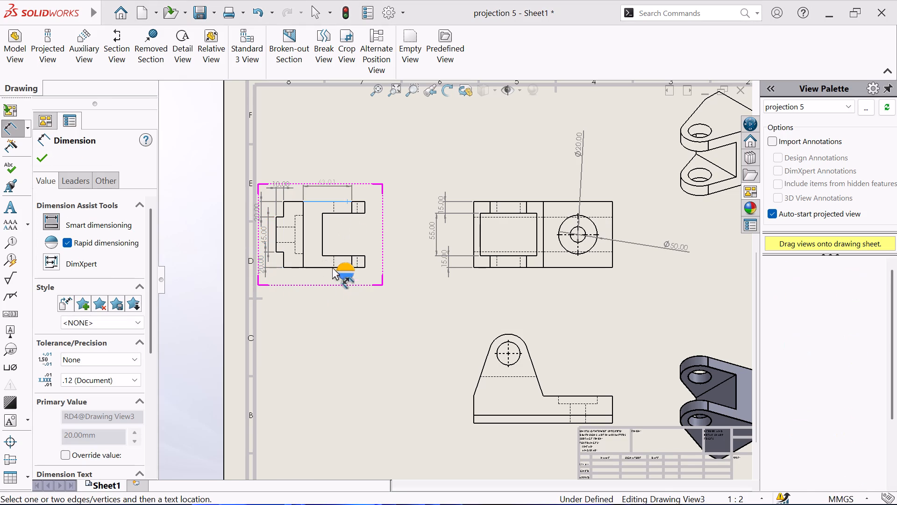
{"action": "left_click", "coordinate": [327, 267]}
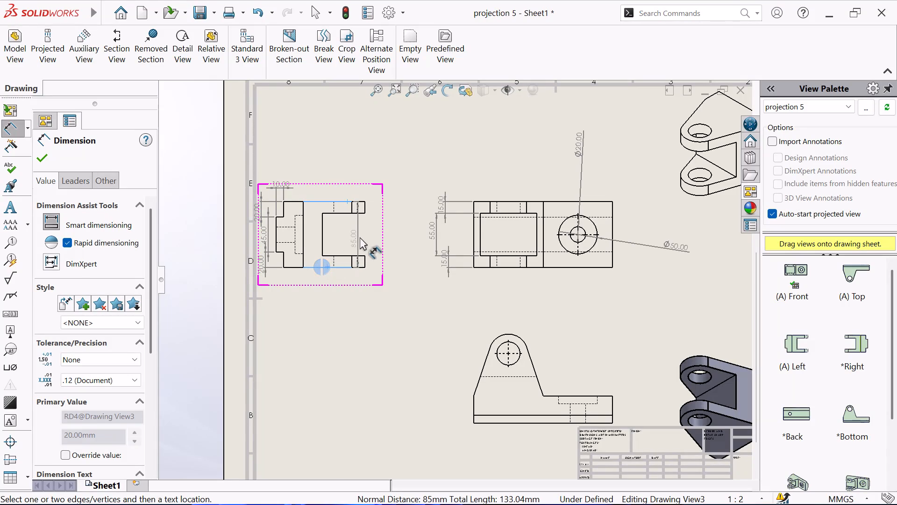
{"action": "left_click", "coordinate": [379, 236]}
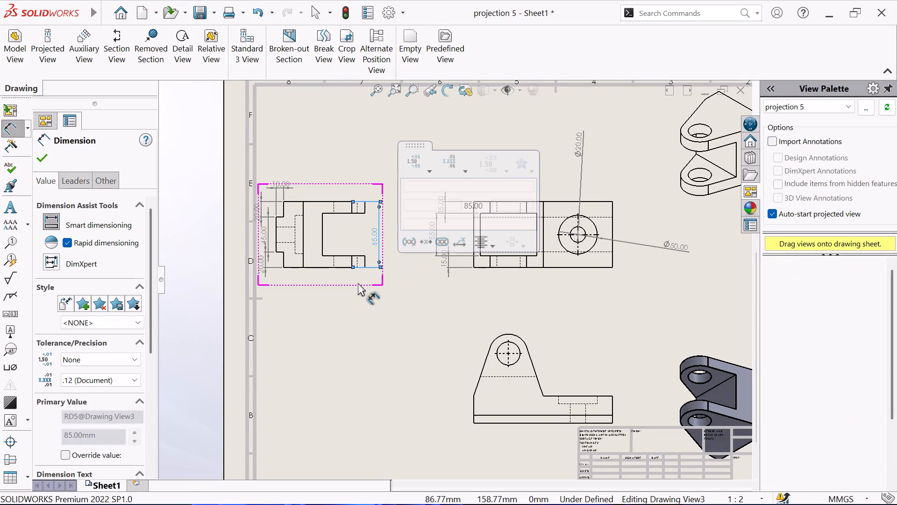
{"action": "left_click", "coordinate": [40, 161]}
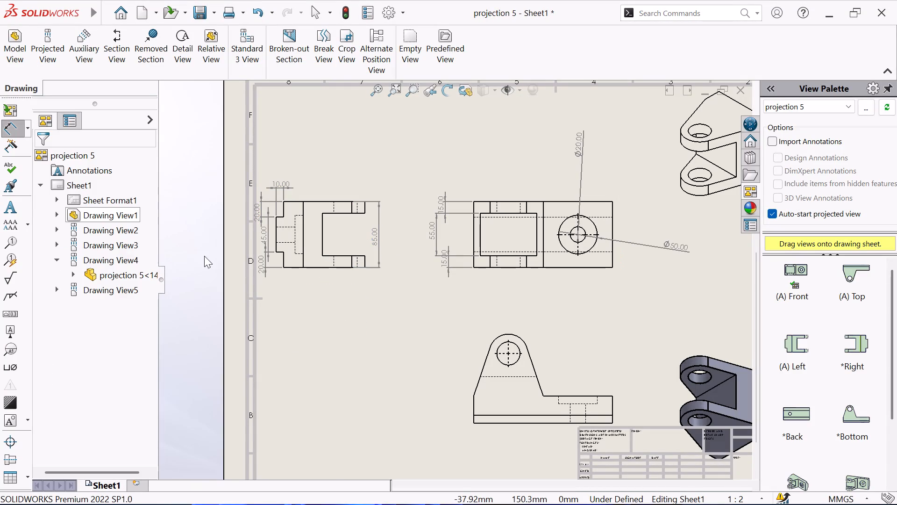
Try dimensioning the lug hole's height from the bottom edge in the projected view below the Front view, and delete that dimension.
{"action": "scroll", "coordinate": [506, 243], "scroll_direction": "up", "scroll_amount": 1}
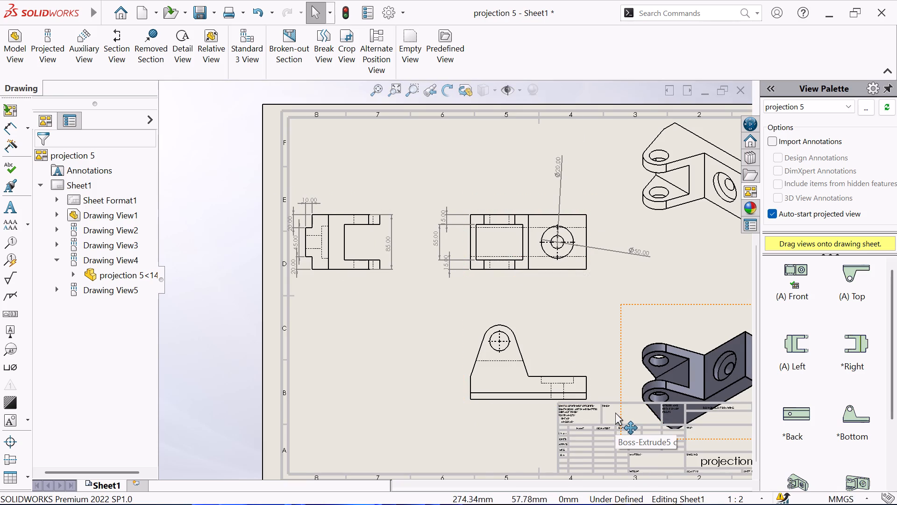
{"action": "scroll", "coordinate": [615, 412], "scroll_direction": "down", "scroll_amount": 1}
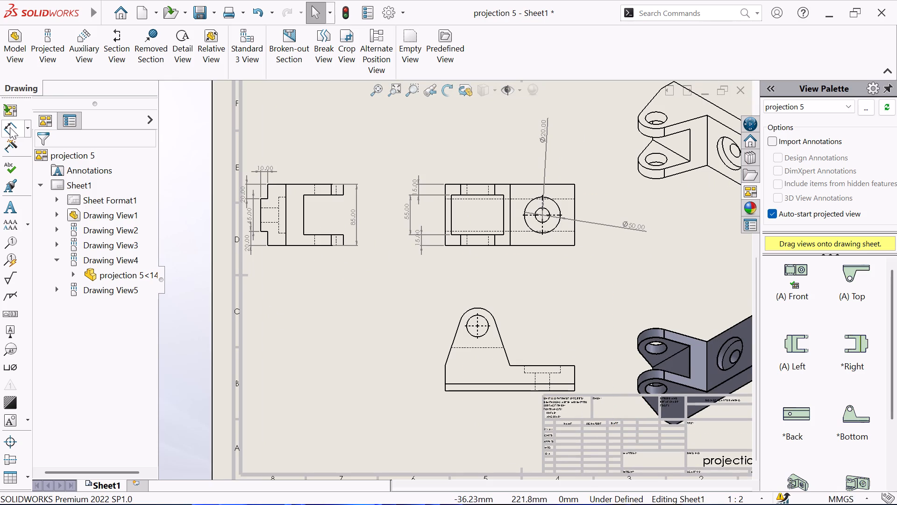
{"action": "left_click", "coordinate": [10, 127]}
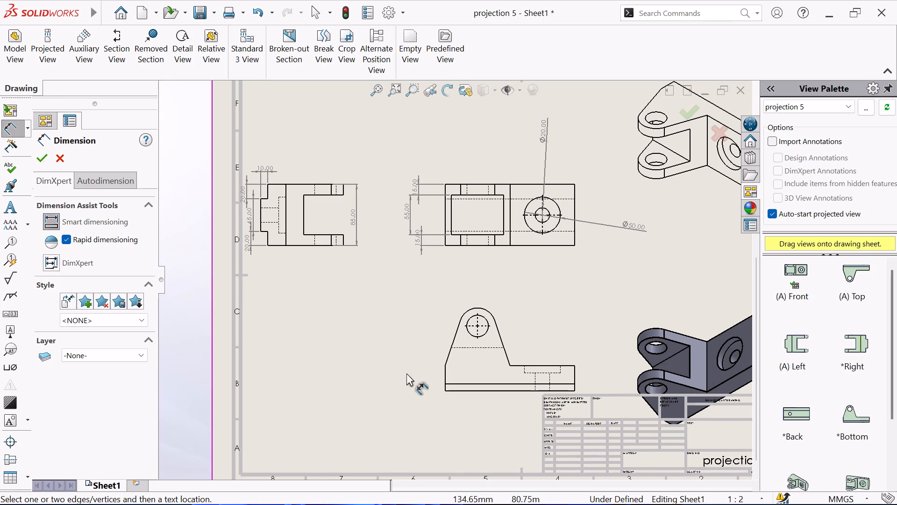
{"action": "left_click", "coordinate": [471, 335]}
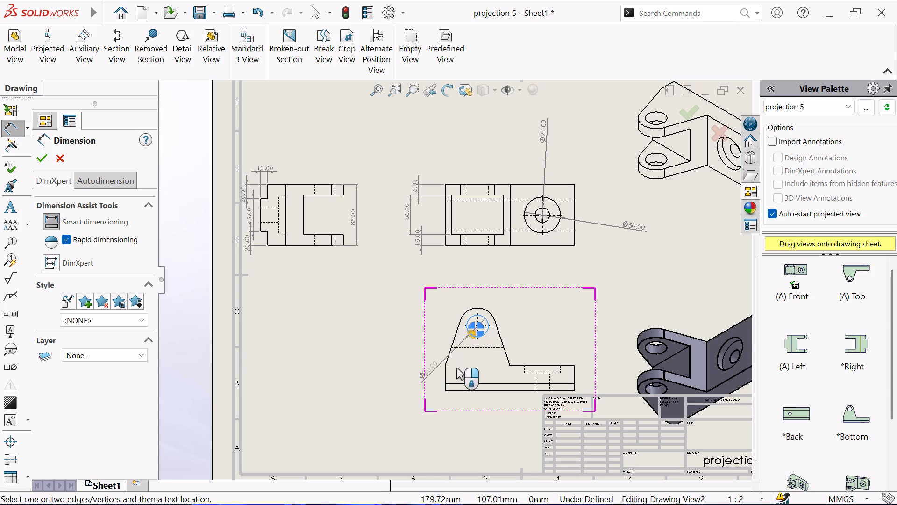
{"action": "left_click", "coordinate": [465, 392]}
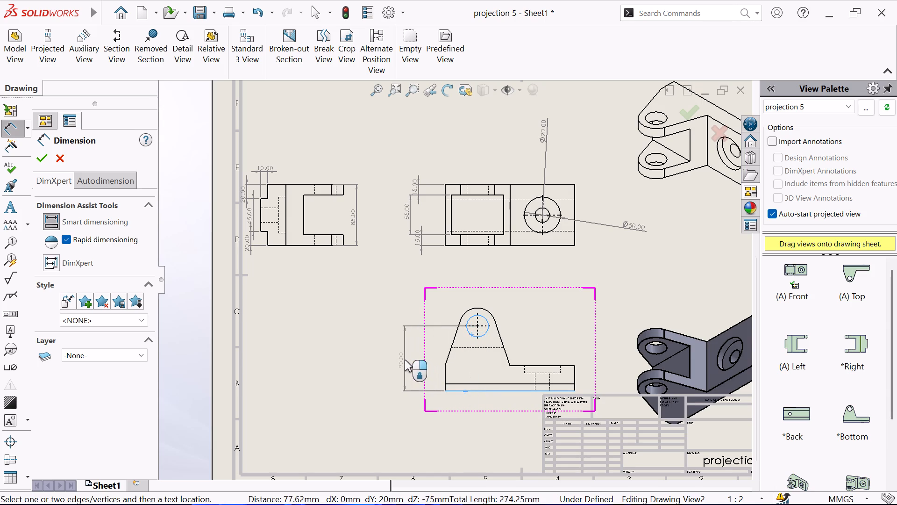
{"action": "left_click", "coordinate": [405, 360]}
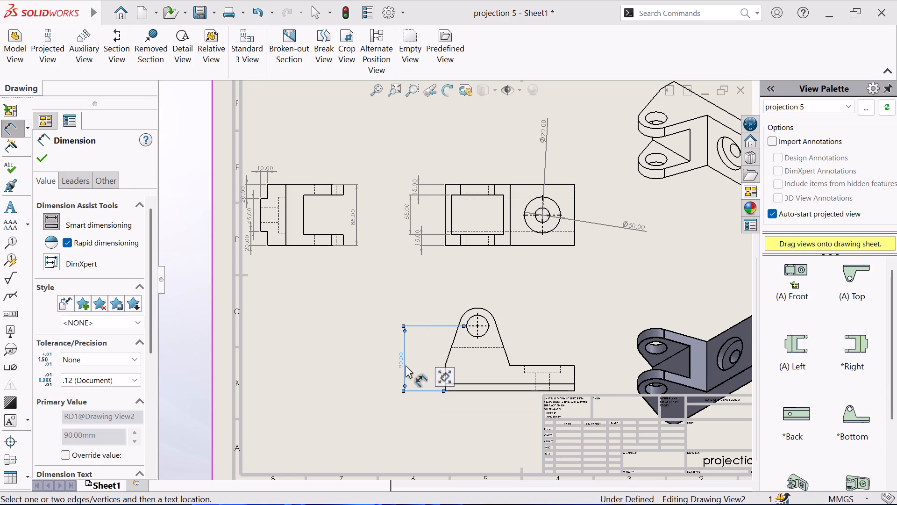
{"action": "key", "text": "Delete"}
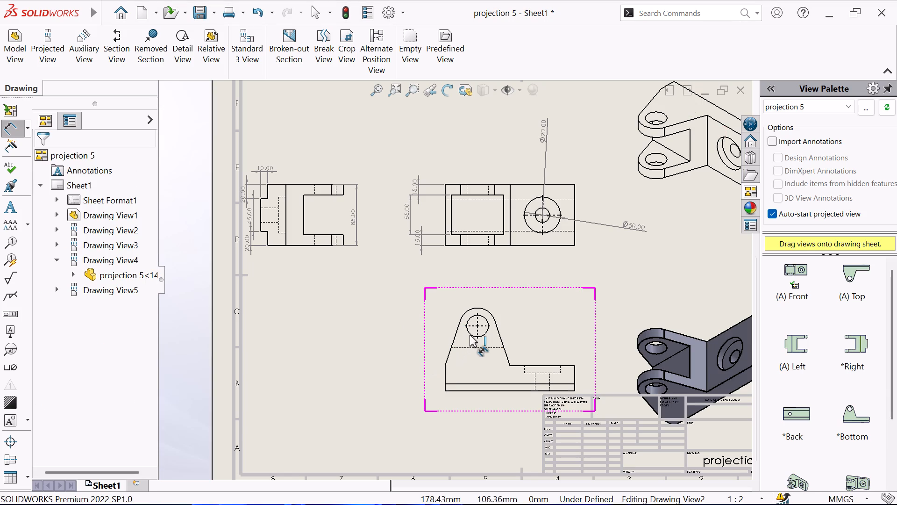
In the projected view below the Front view, dimension the lug hole's height from the line just above the bottom edge and its diameter.
{"action": "left_click", "coordinate": [470, 334]}
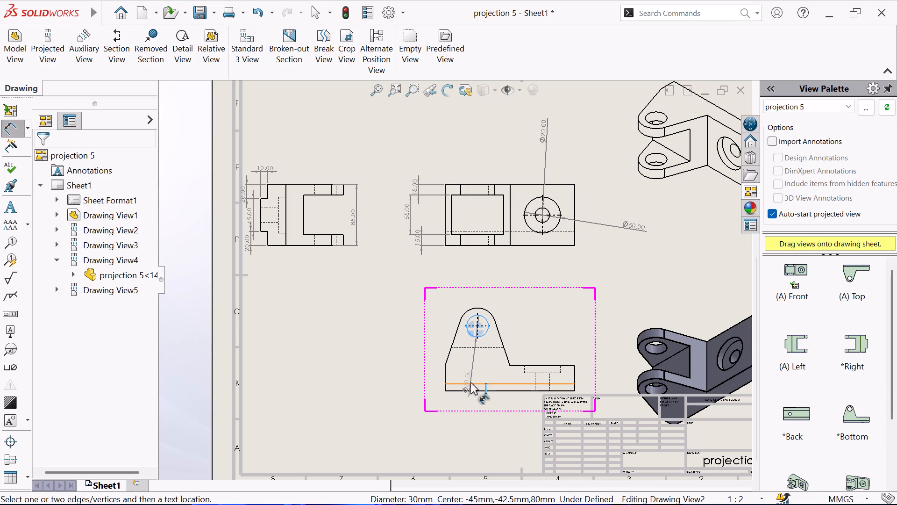
{"action": "left_click", "coordinate": [470, 382]}
{"action": "left_click", "coordinate": [434, 355]}
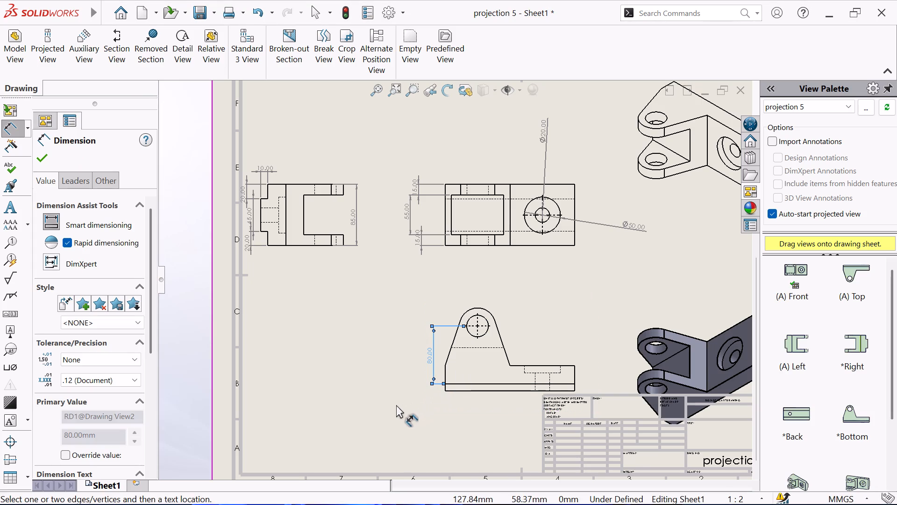
{"action": "left_click", "coordinate": [470, 333]}
{"action": "left_click", "coordinate": [403, 325]}
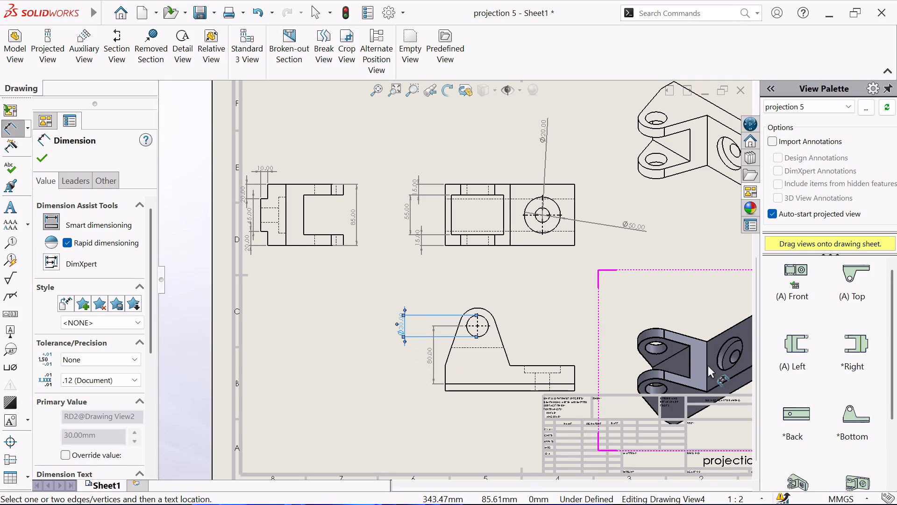
Dimension the counterbore's depth from its hidden vertical edge in the same view and finish dimensioning.
{"action": "scroll", "coordinate": [721, 355], "scroll_direction": "up", "scroll_amount": 1}
{"action": "scroll", "coordinate": [533, 346], "scroll_direction": "down", "scroll_amount": 2}
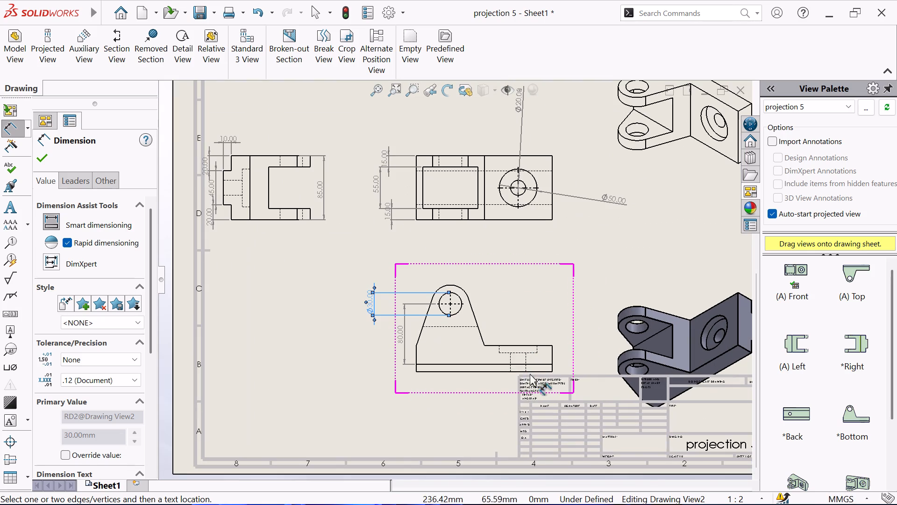
{"action": "left_click", "coordinate": [536, 349]}
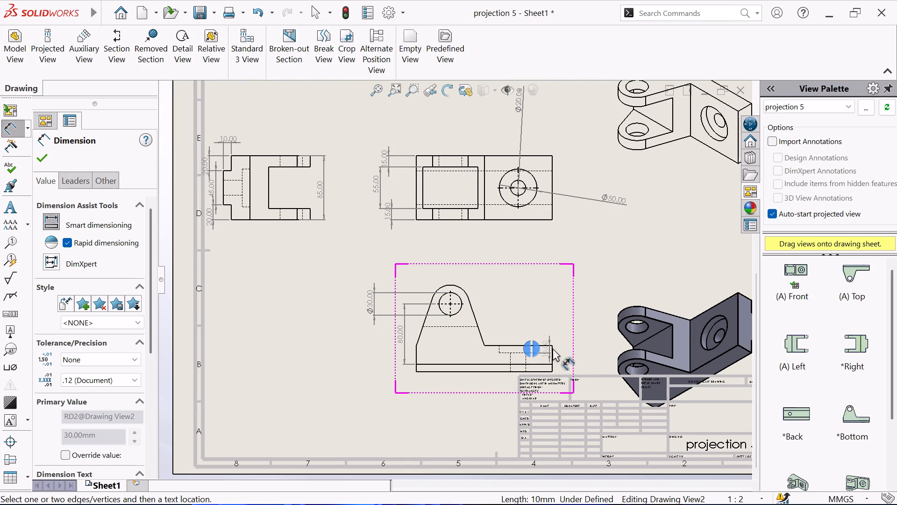
{"action": "left_click", "coordinate": [564, 346]}
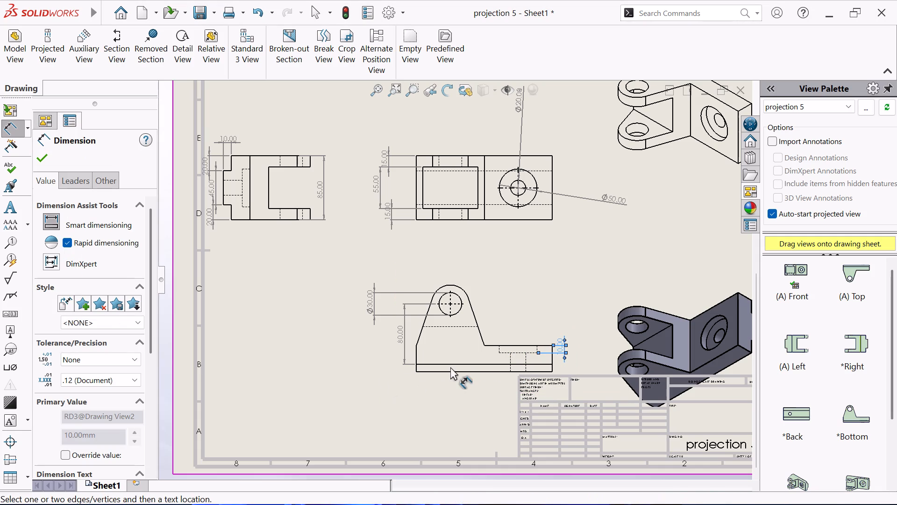
{"action": "scroll", "coordinate": [448, 368], "scroll_direction": "up", "scroll_amount": 2}
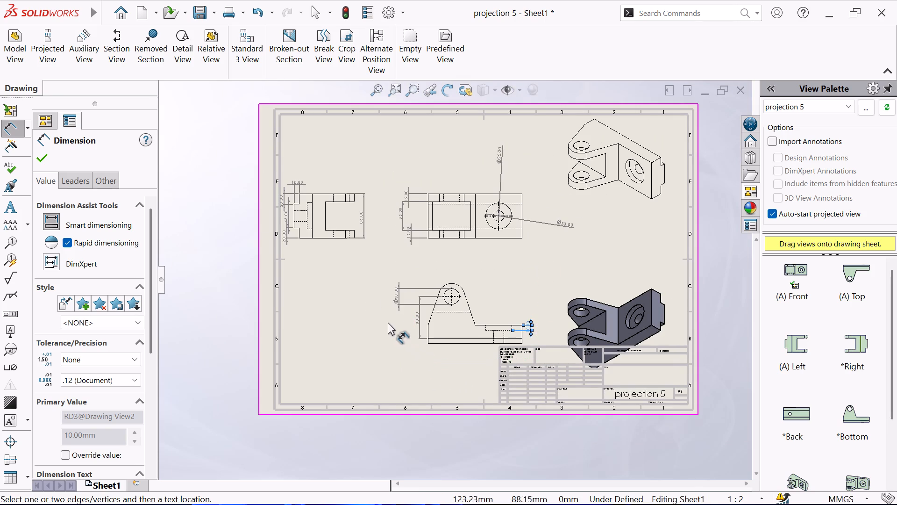
{"action": "right_click", "coordinate": [324, 295]}
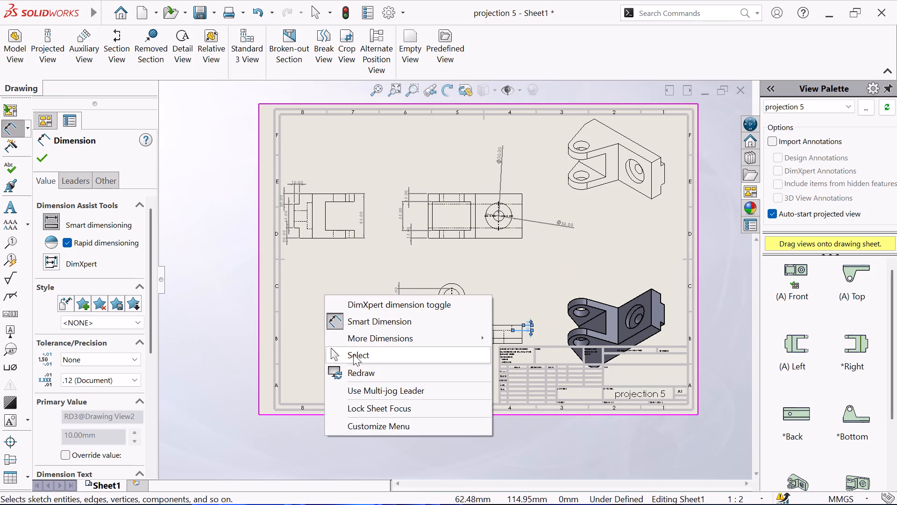
{"action": "left_click", "coordinate": [351, 353]}
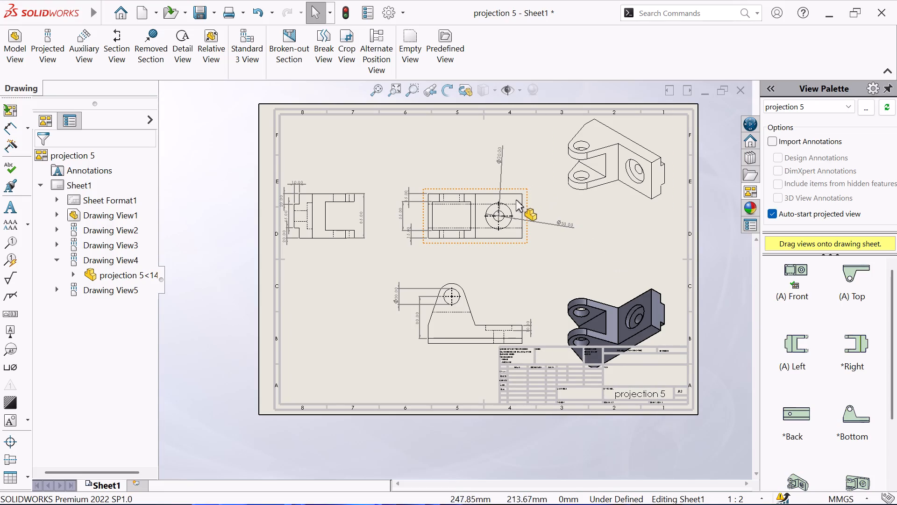
{"action": "left_click", "coordinate": [378, 94]}
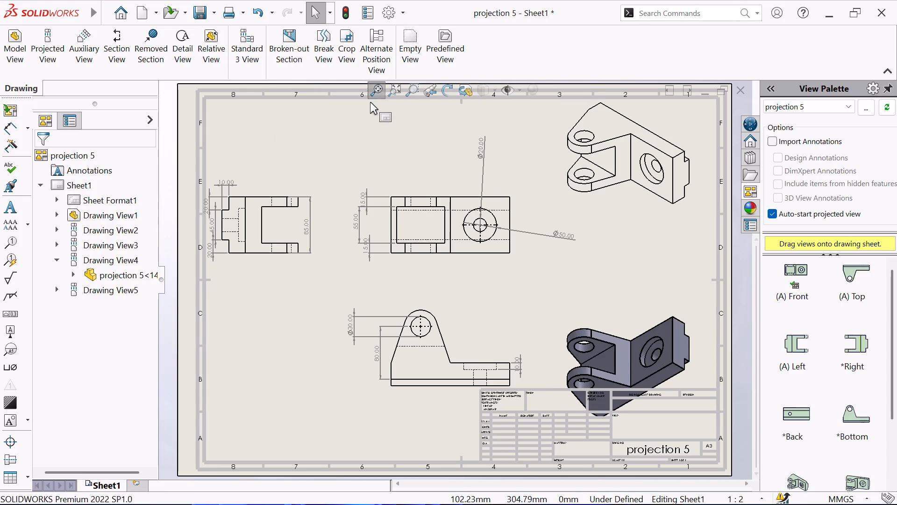
Move the shaded pictorial view upward on the sheet so it clears the title block.
{"action": "scroll", "coordinate": [363, 92], "scroll_direction": "up", "scroll_amount": 1}
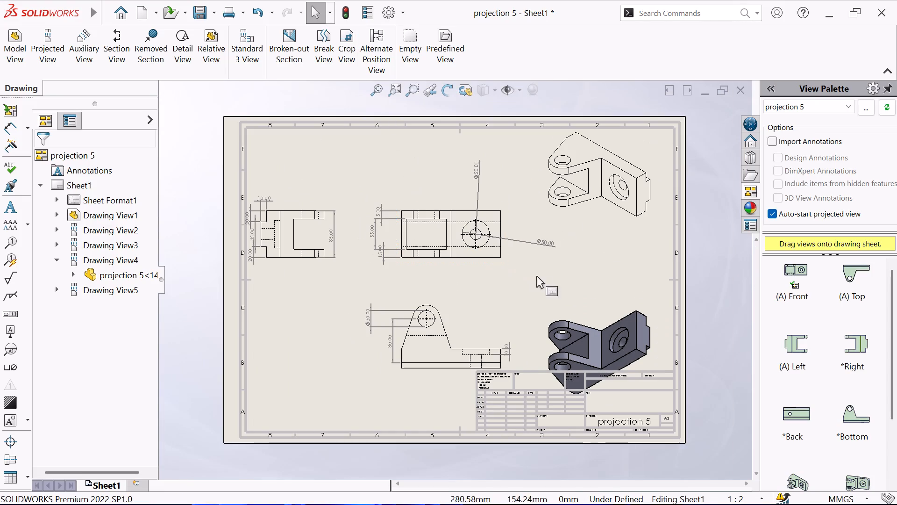
{"action": "left_click", "coordinate": [584, 307]}
{"action": "left_click_drag", "start_coordinate": [588, 289], "coordinate": [583, 272]}
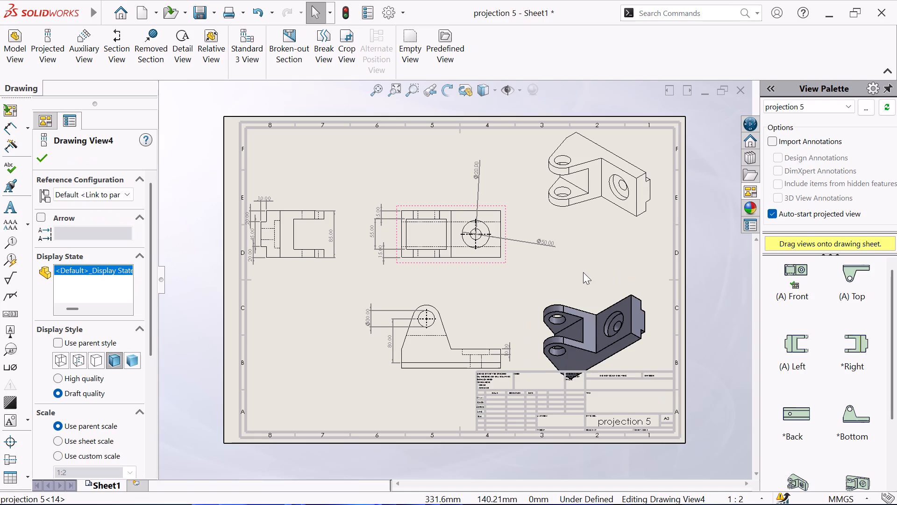
{"action": "left_click_drag", "start_coordinate": [583, 272], "coordinate": [582, 260]}
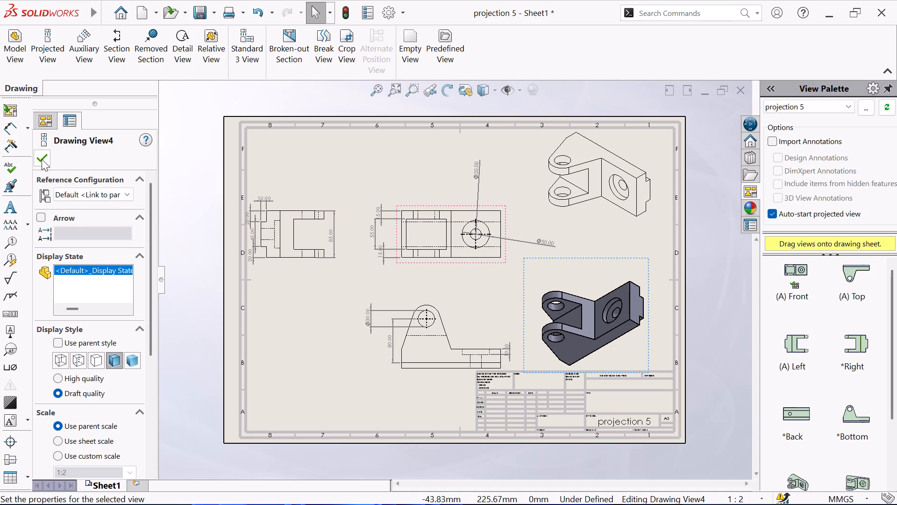
{"action": "left_click", "coordinate": [42, 159]}
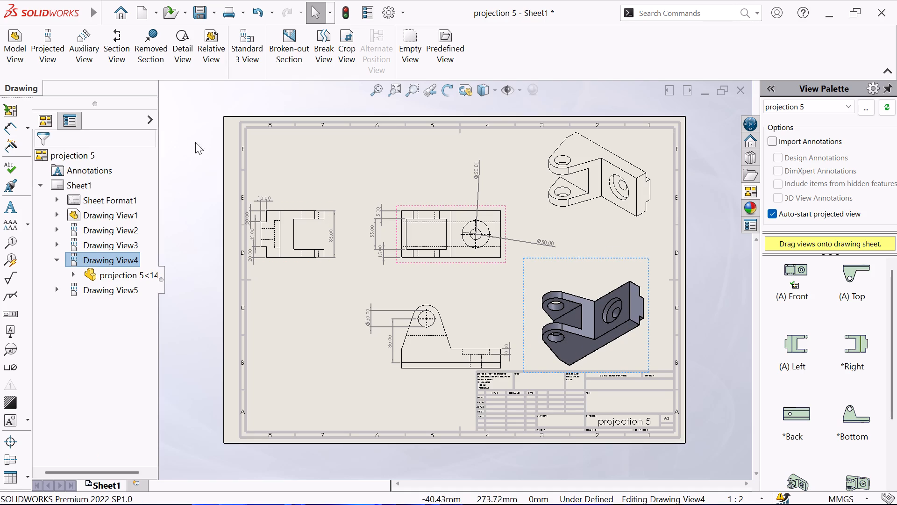
Shift the left projected view slightly toward the Front view, away from the sheet border.
{"action": "left_click", "coordinate": [380, 87]}
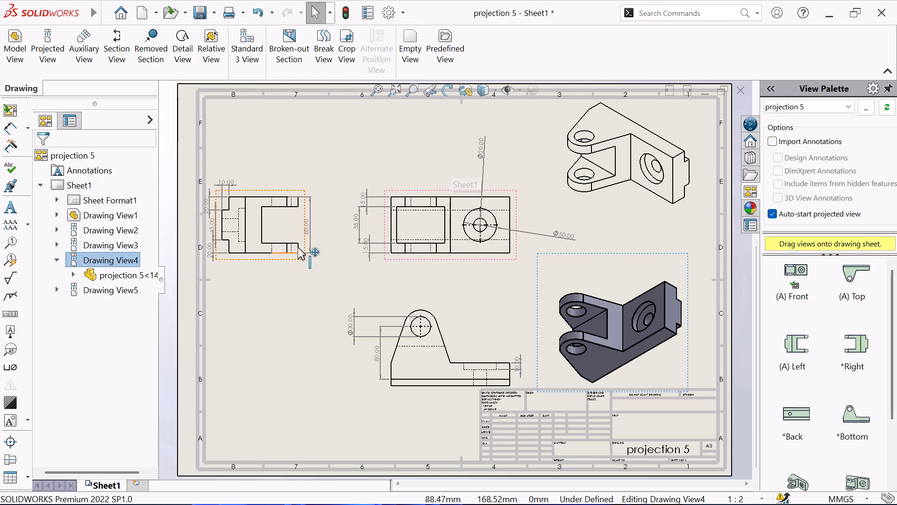
{"action": "left_click", "coordinate": [309, 233]}
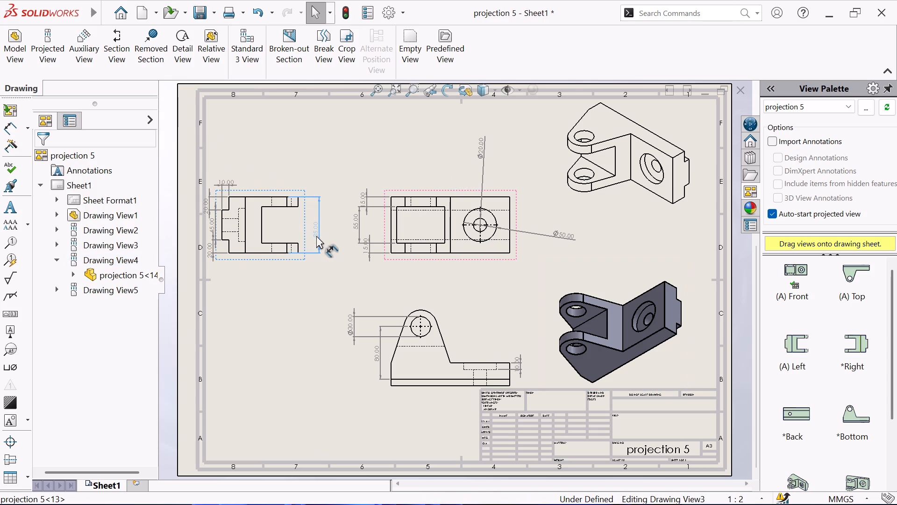
{"action": "left_click", "coordinate": [289, 159]}
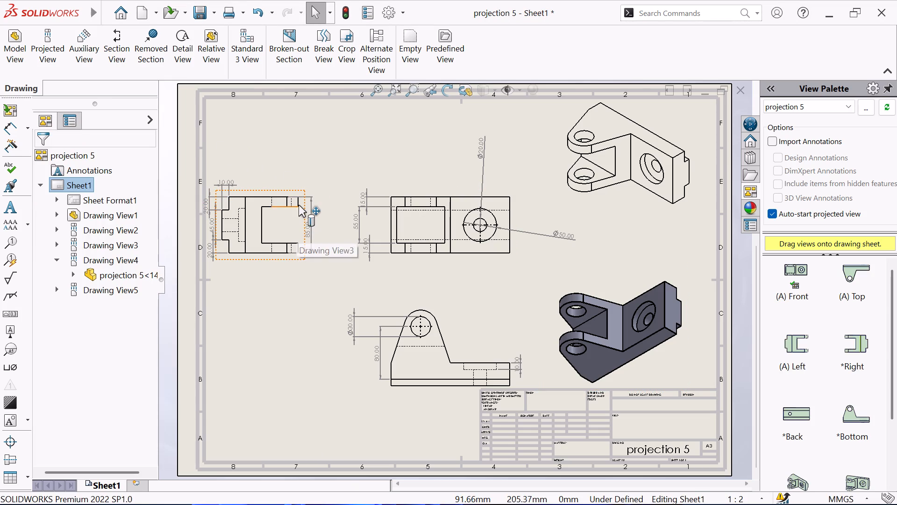
{"action": "left_click_drag", "start_coordinate": [302, 210], "coordinate": [306, 210]}
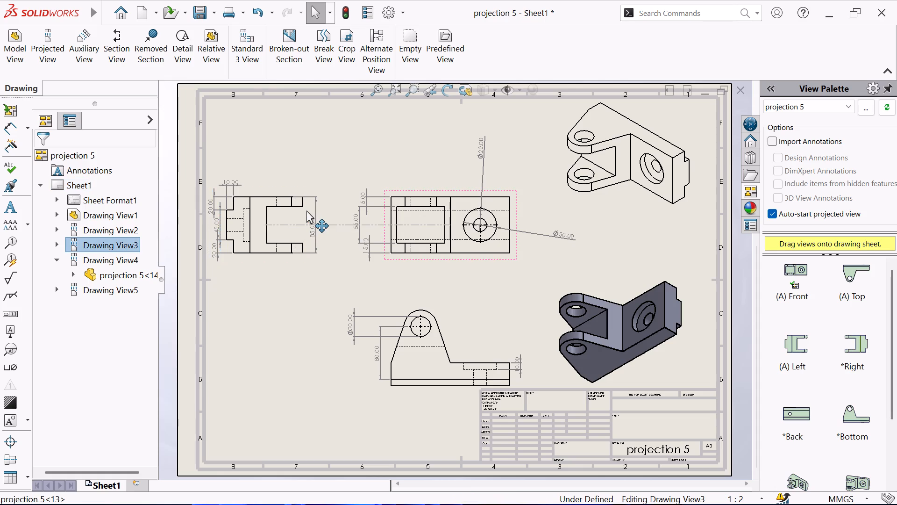
{"action": "left_click_drag", "start_coordinate": [306, 210], "coordinate": [315, 210]}
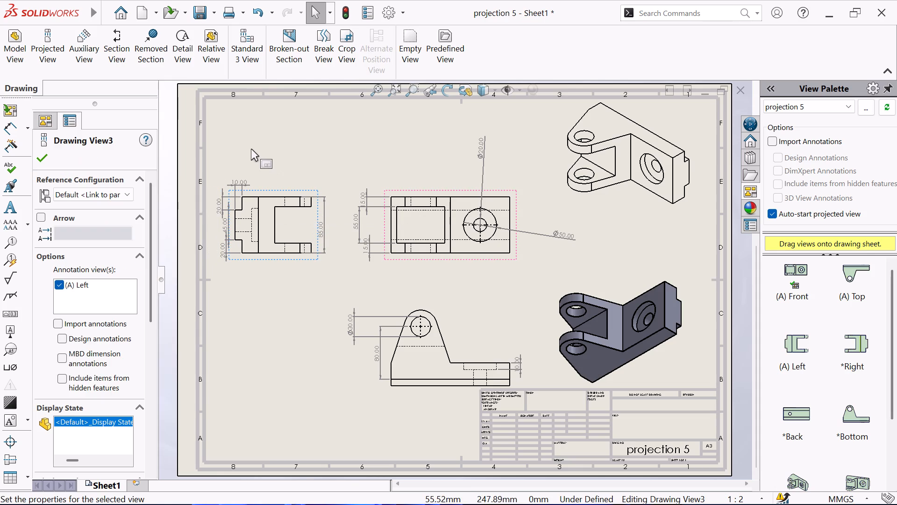
In the left projected view, space the two 20 mm step dimensions and the 45 mm dimension farther out from the outline.
{"action": "scroll", "coordinate": [271, 250], "scroll_direction": "down", "scroll_amount": 5}
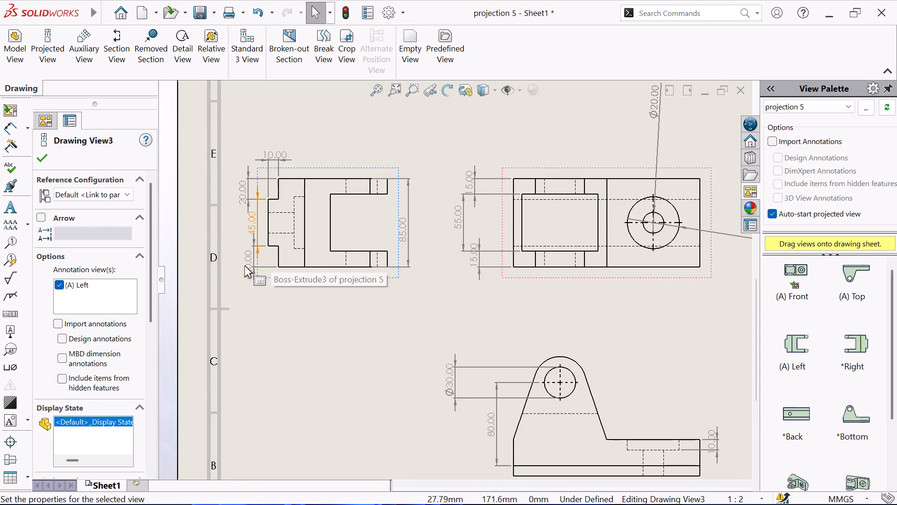
{"action": "left_click_drag", "start_coordinate": [262, 266], "coordinate": [250, 269]}
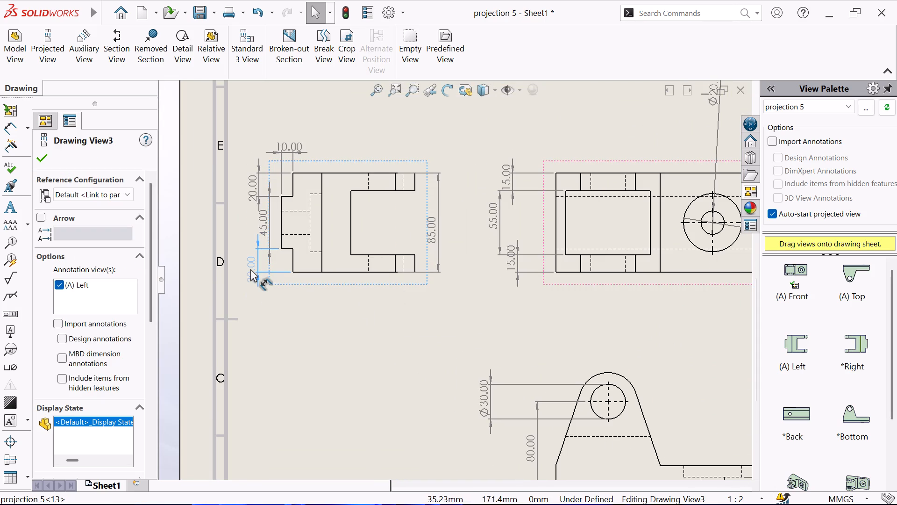
{"action": "left_click_drag", "start_coordinate": [250, 269], "coordinate": [250, 269]}
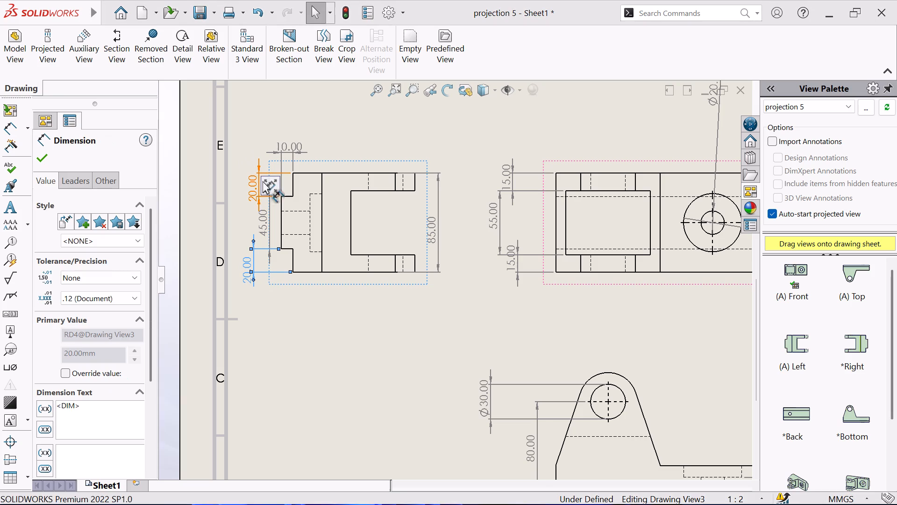
{"action": "left_click_drag", "start_coordinate": [253, 190], "coordinate": [237, 193]}
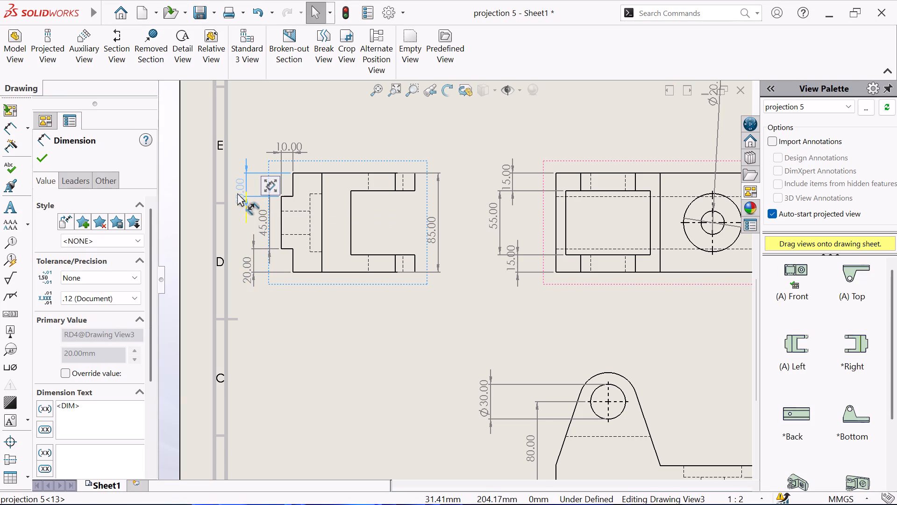
{"action": "left_click_drag", "start_coordinate": [237, 193], "coordinate": [237, 194]}
{"action": "left_click", "coordinate": [266, 225]}
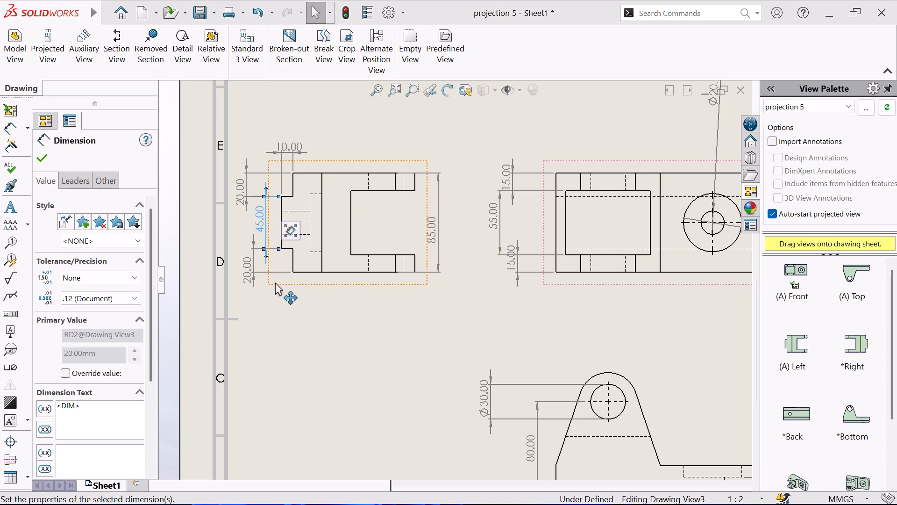
{"action": "left_click", "coordinate": [328, 136]}
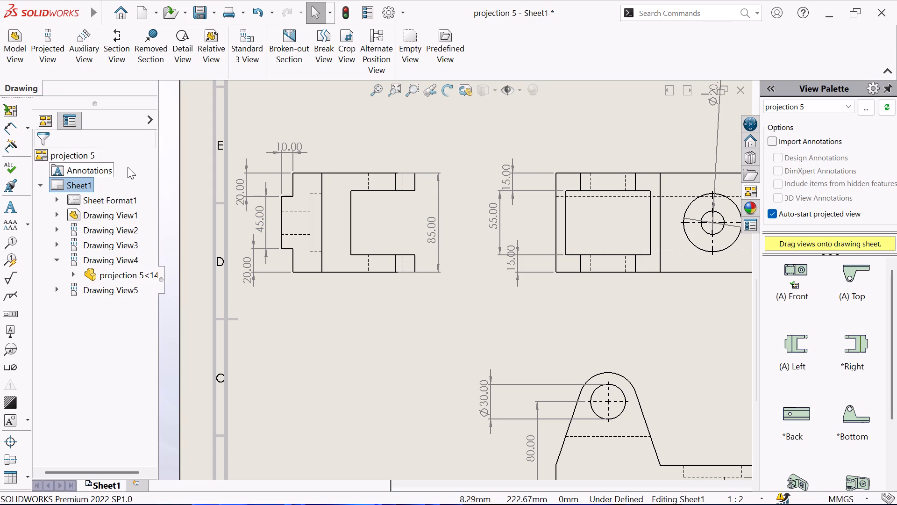
Reposition the Ø20 and Ø50 dimensions closer to the counterbored hole in the Front view.
{"action": "scroll", "coordinate": [683, 209], "scroll_direction": "up", "scroll_amount": 3}
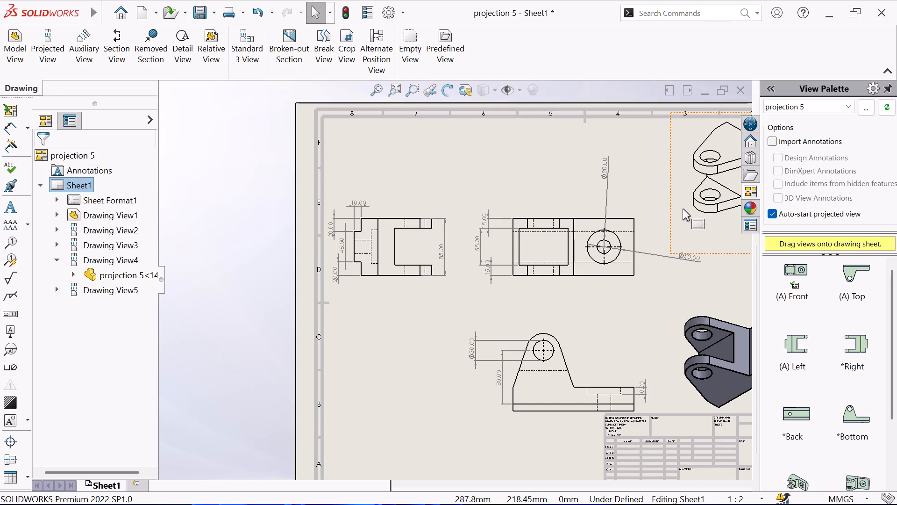
{"action": "scroll", "coordinate": [678, 208], "scroll_direction": "up", "scroll_amount": 2}
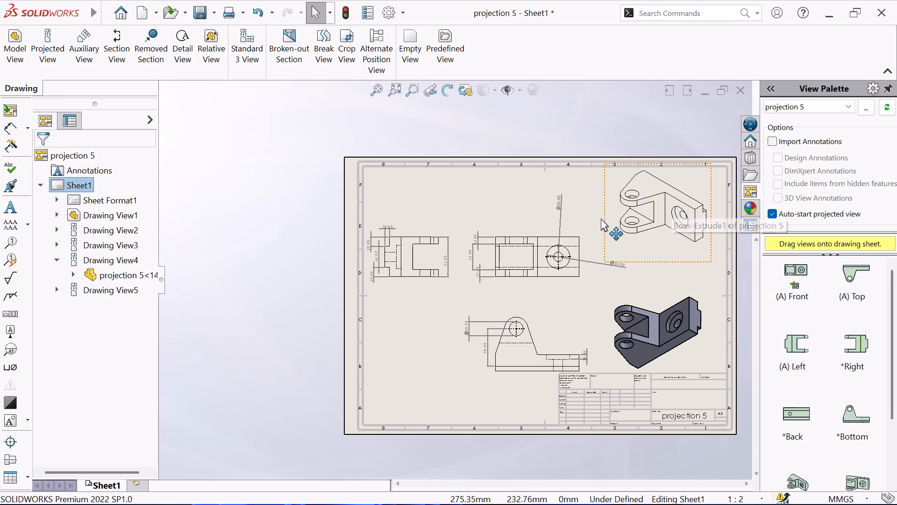
{"action": "scroll", "coordinate": [601, 217], "scroll_direction": "down", "scroll_amount": 3}
{"action": "left_click_drag", "start_coordinate": [523, 208], "coordinate": [523, 210]}
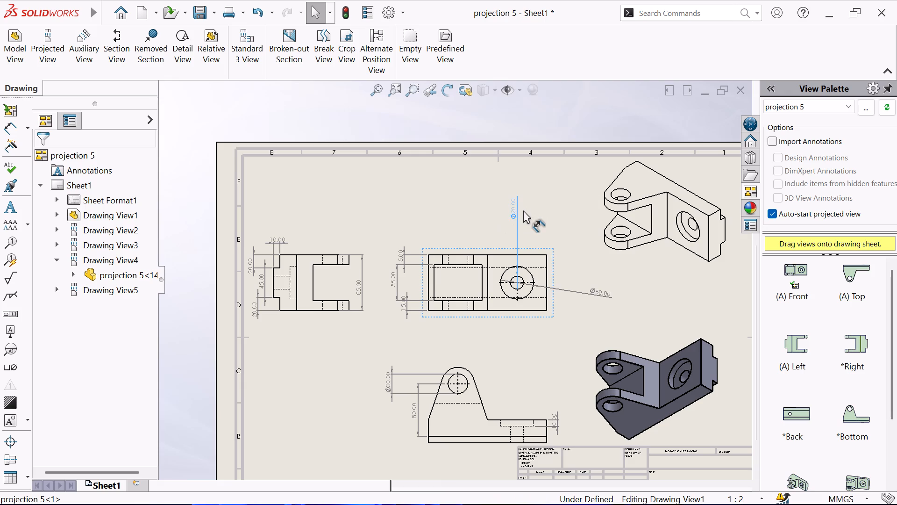
{"action": "left_click_drag", "start_coordinate": [523, 210], "coordinate": [526, 235]}
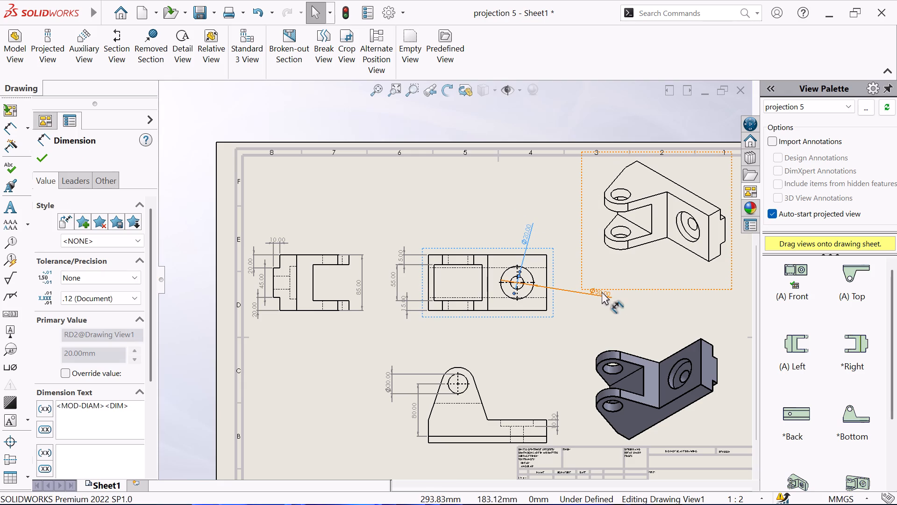
{"action": "left_click_drag", "start_coordinate": [602, 293], "coordinate": [558, 286]}
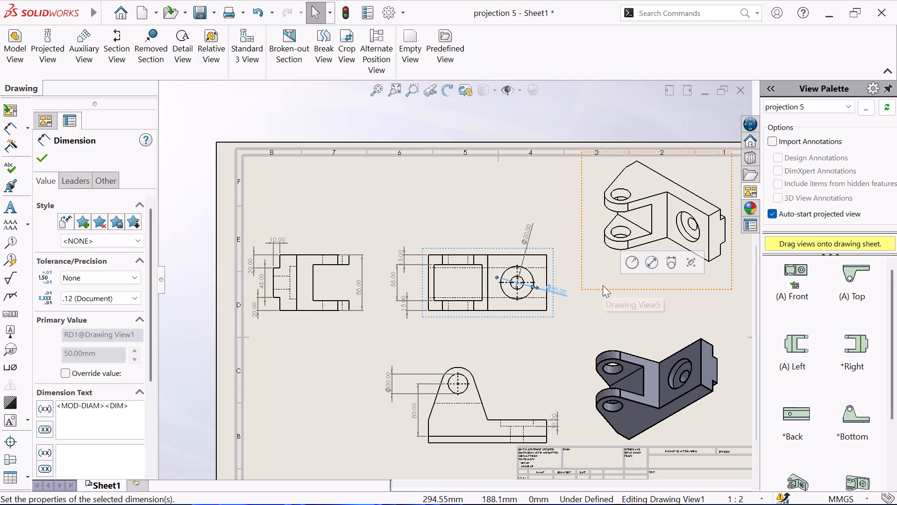
{"action": "left_click", "coordinate": [39, 161]}
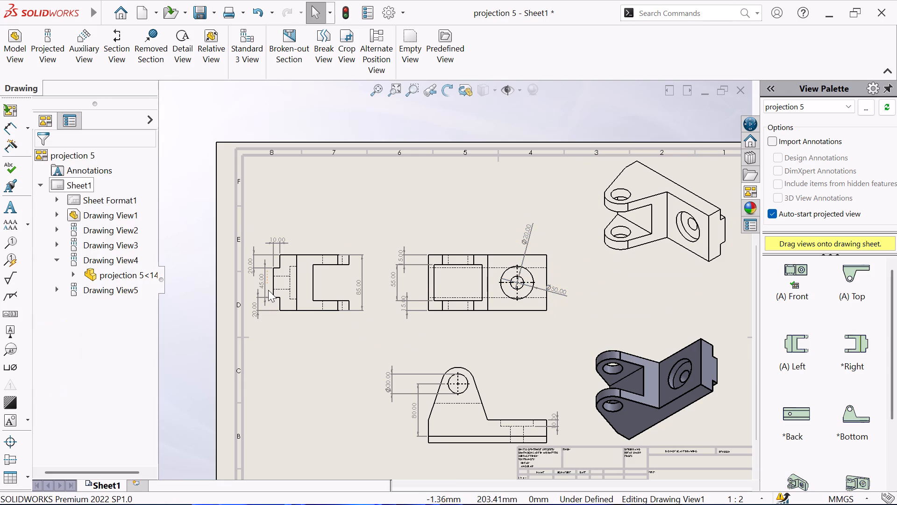
Review the whole drawing sheet, checking the layout of all views and dimensions.
{"action": "left_click", "coordinate": [374, 92]}
{"action": "left_click_drag", "start_coordinate": [760, 304], "coordinate": [896, 277]}
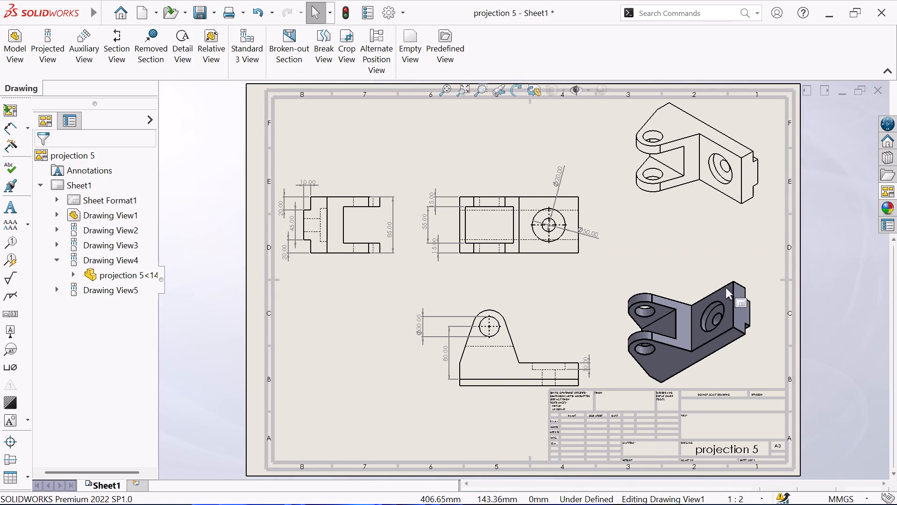
{"action": "scroll", "coordinate": [527, 274], "scroll_direction": "up", "scroll_amount": 2}
{"action": "scroll", "coordinate": [581, 266], "scroll_direction": "down", "scroll_amount": 2}
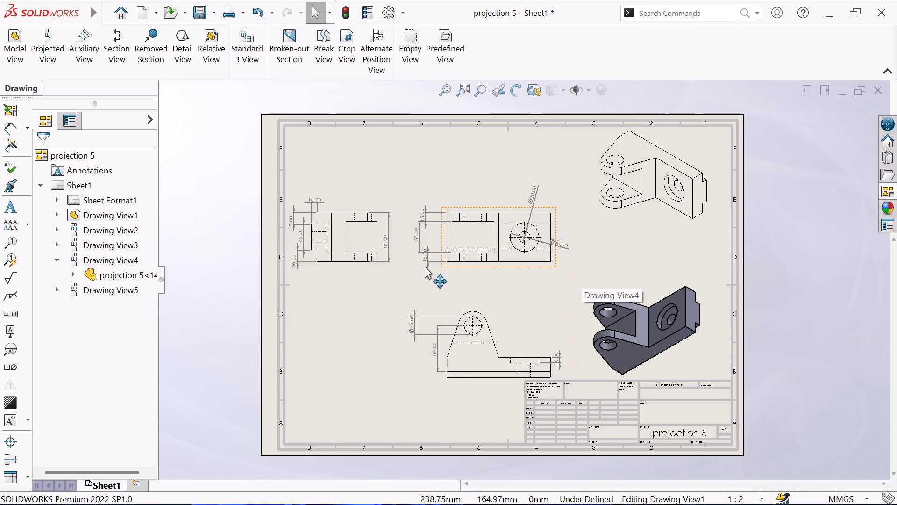
{"action": "scroll", "coordinate": [372, 301], "scroll_direction": "down", "scroll_amount": 1}
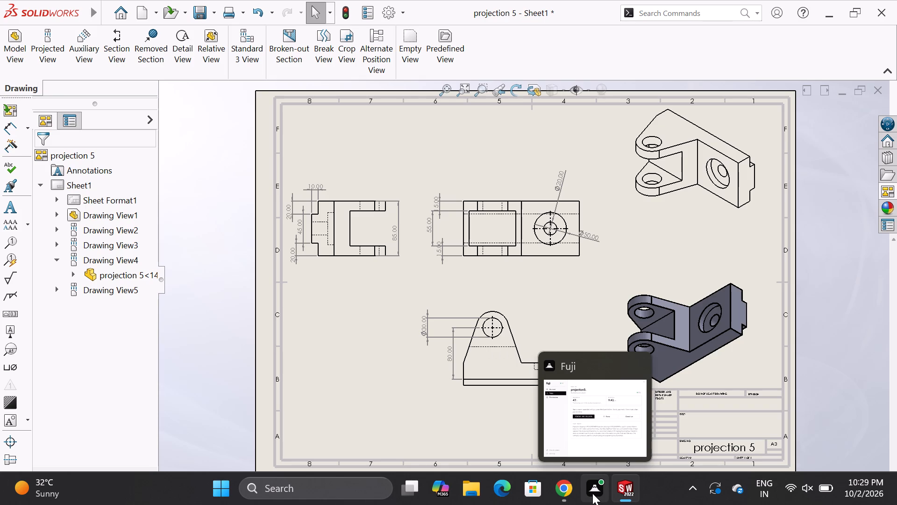
{"action": "scroll", "coordinate": [349, 308], "scroll_direction": "up", "scroll_amount": 1}
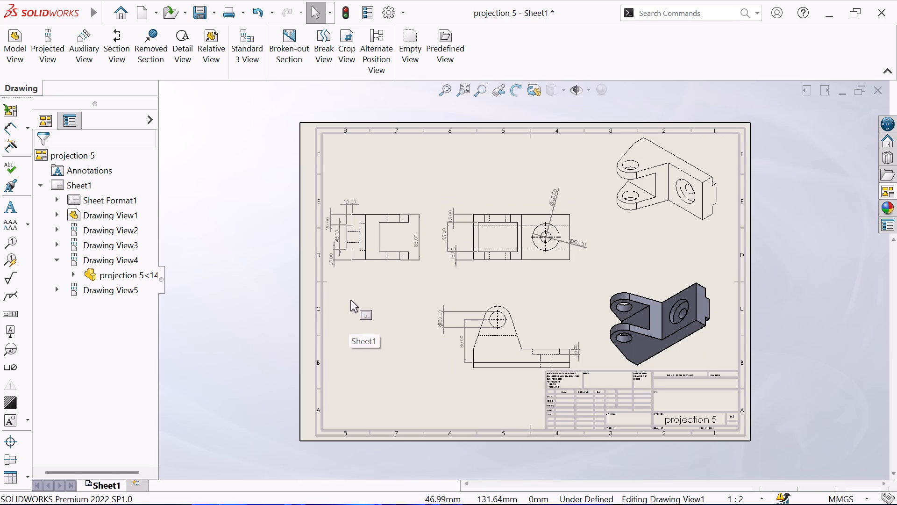
{"action": "scroll", "coordinate": [430, 290], "scroll_direction": "down", "scroll_amount": 1}
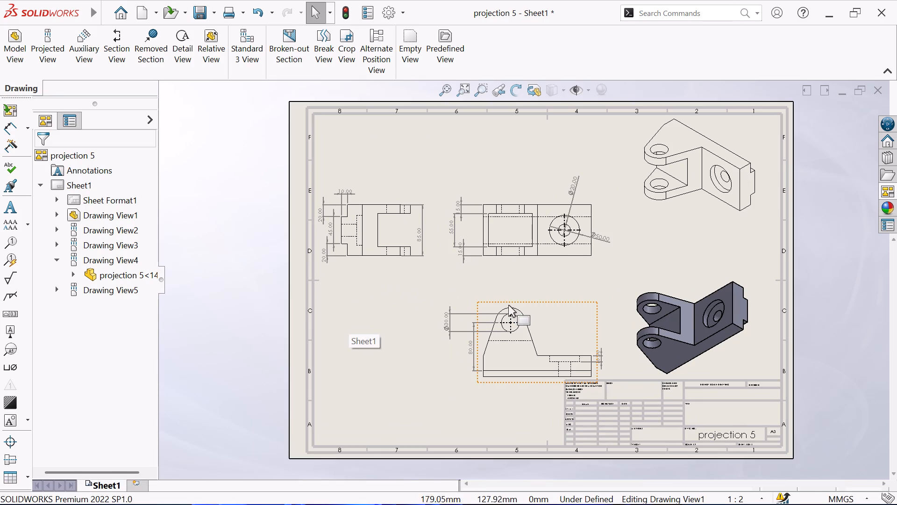
{"action": "scroll", "coordinate": [571, 181], "scroll_direction": "up", "scroll_amount": 1}
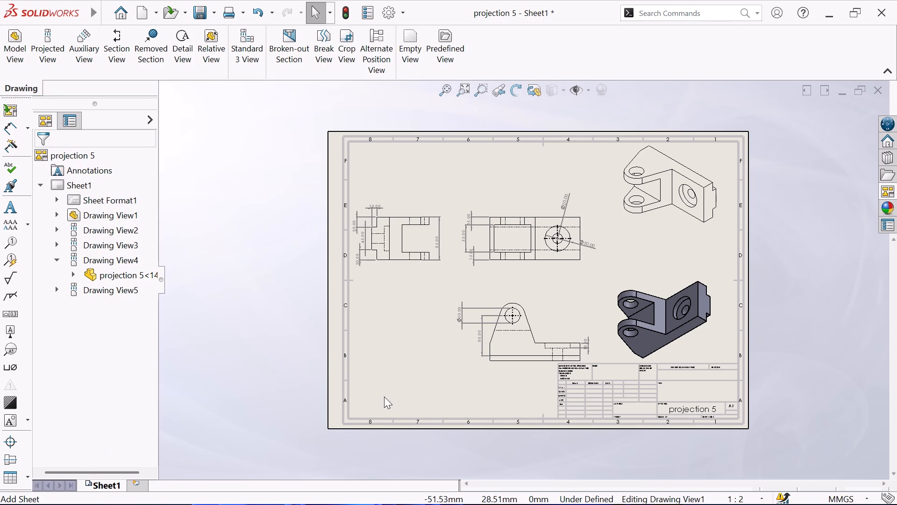
{"action": "left_click", "coordinate": [446, 83]}
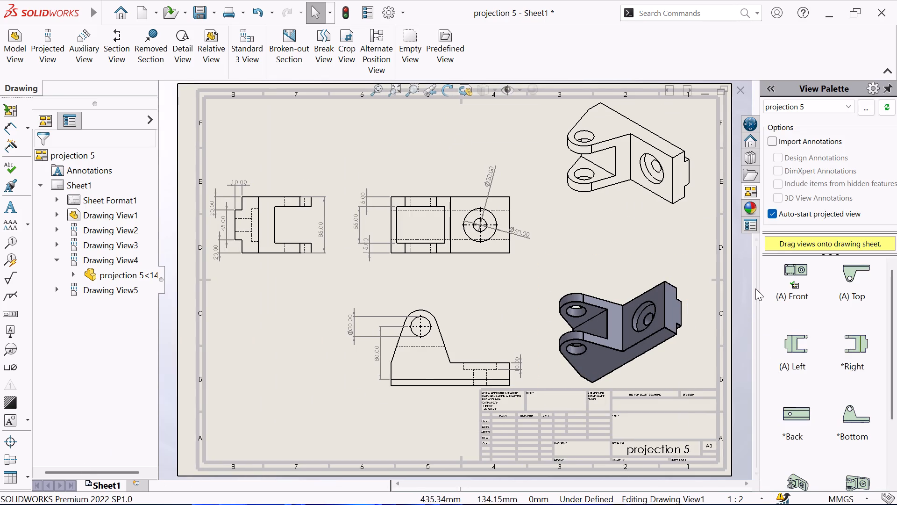
{"action": "left_click_drag", "start_coordinate": [762, 278], "coordinate": [896, 285]}
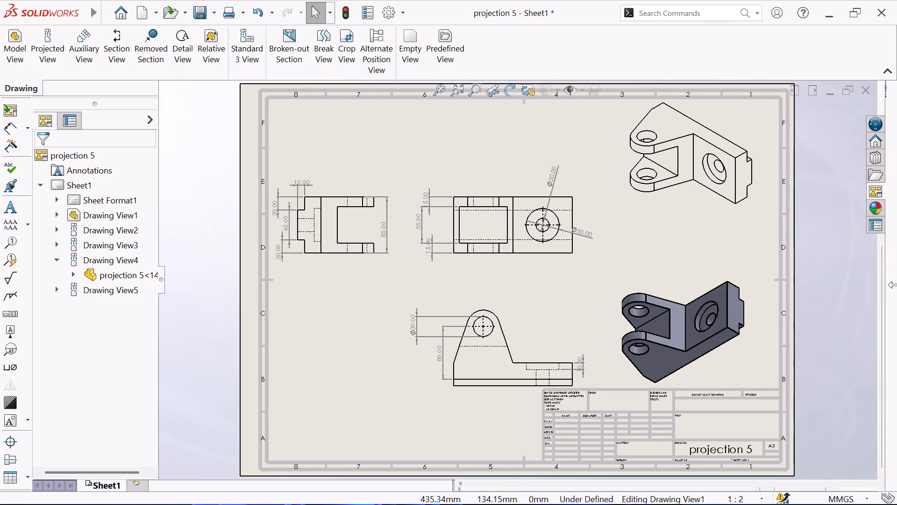
{"action": "left_click_drag", "start_coordinate": [896, 285], "coordinate": [896, 287]}
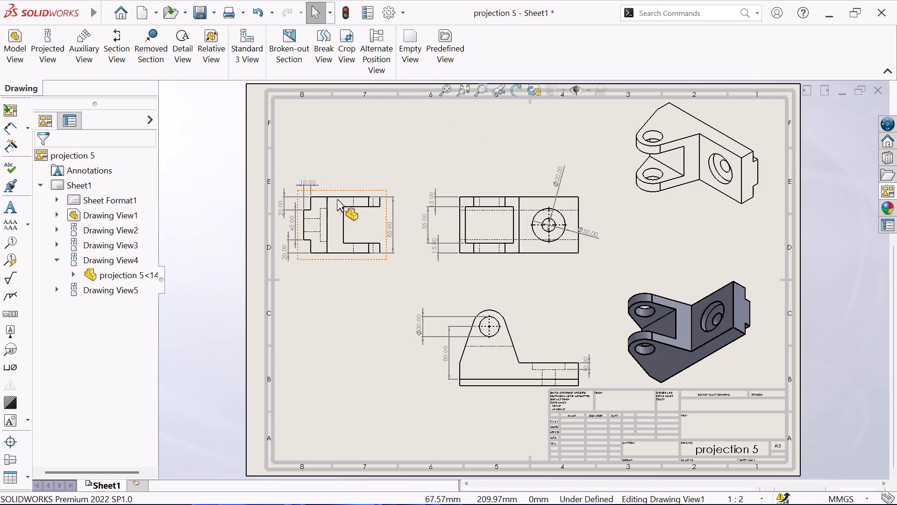
{"action": "scroll", "coordinate": [597, 180], "scroll_direction": "up", "scroll_amount": 1}
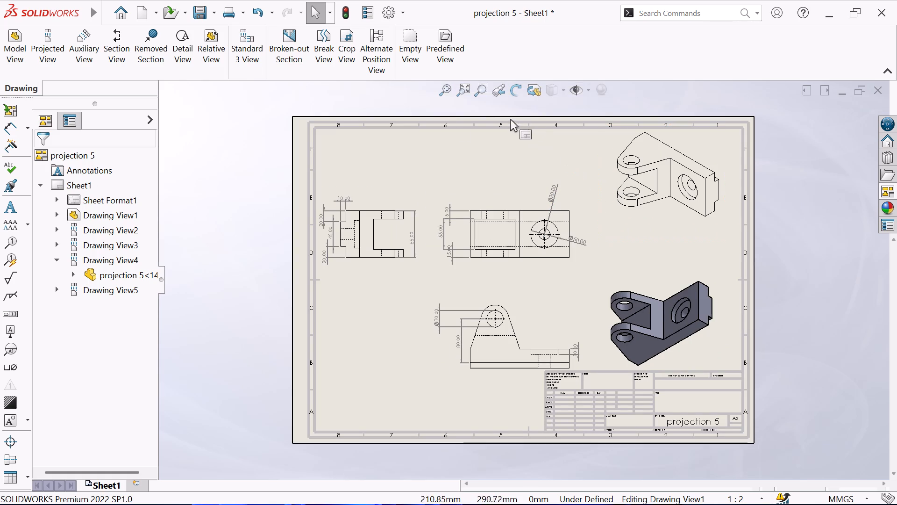
{"action": "left_click", "coordinate": [443, 87]}
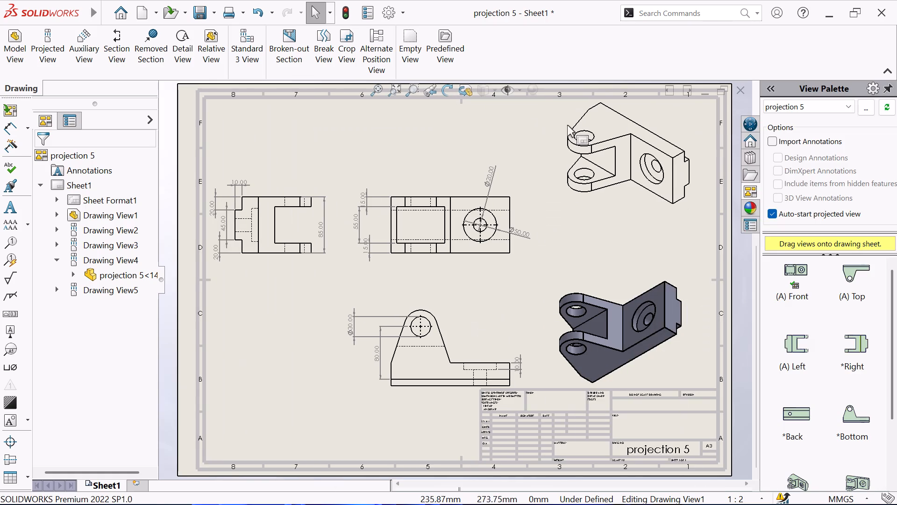
{"action": "scroll", "coordinate": [668, 243], "scroll_direction": "up", "scroll_amount": 2}
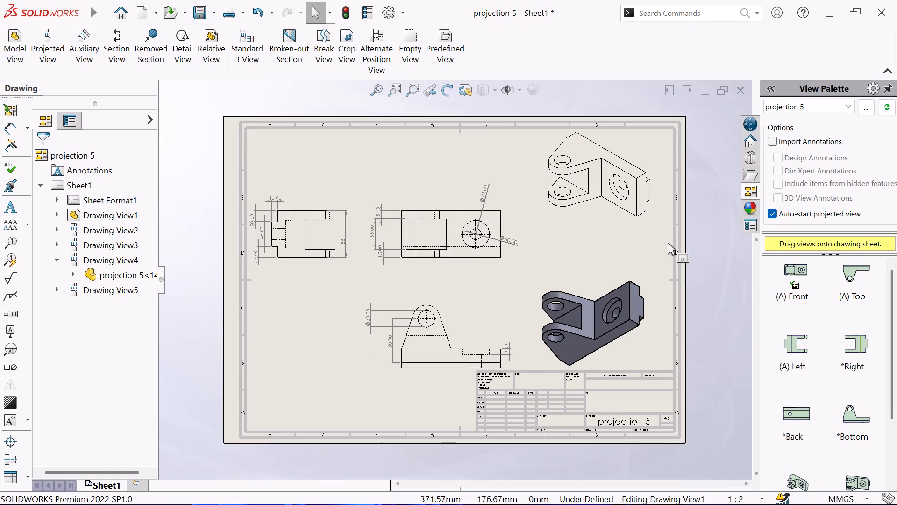
{"action": "scroll", "coordinate": [435, 212], "scroll_direction": "down", "scroll_amount": 1}
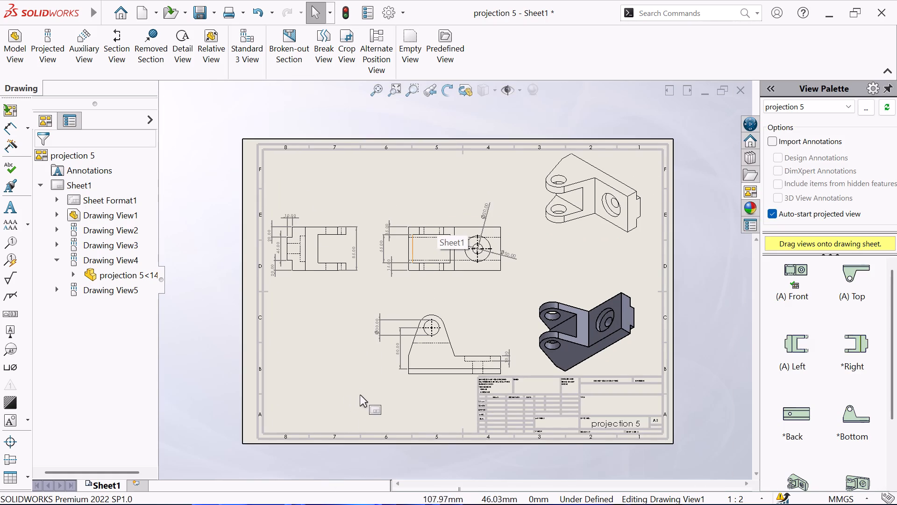
{"action": "scroll", "coordinate": [399, 375], "scroll_direction": "down", "scroll_amount": 1}
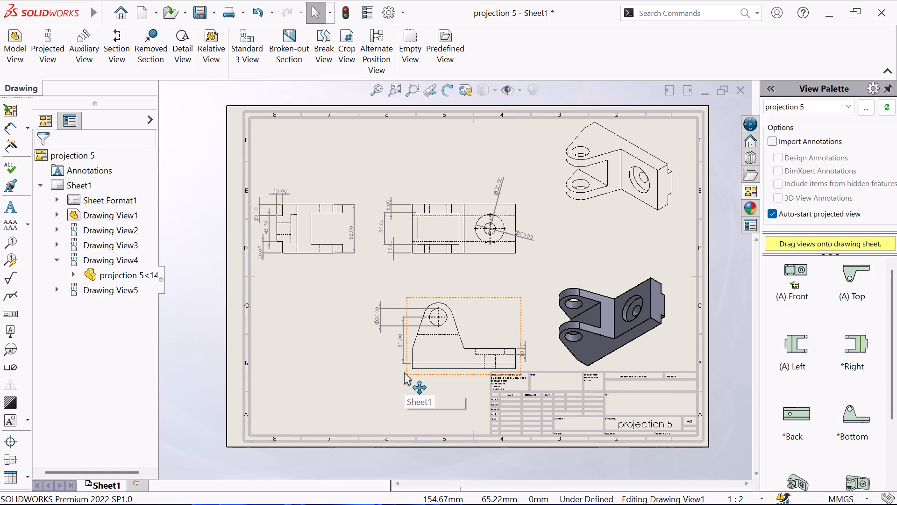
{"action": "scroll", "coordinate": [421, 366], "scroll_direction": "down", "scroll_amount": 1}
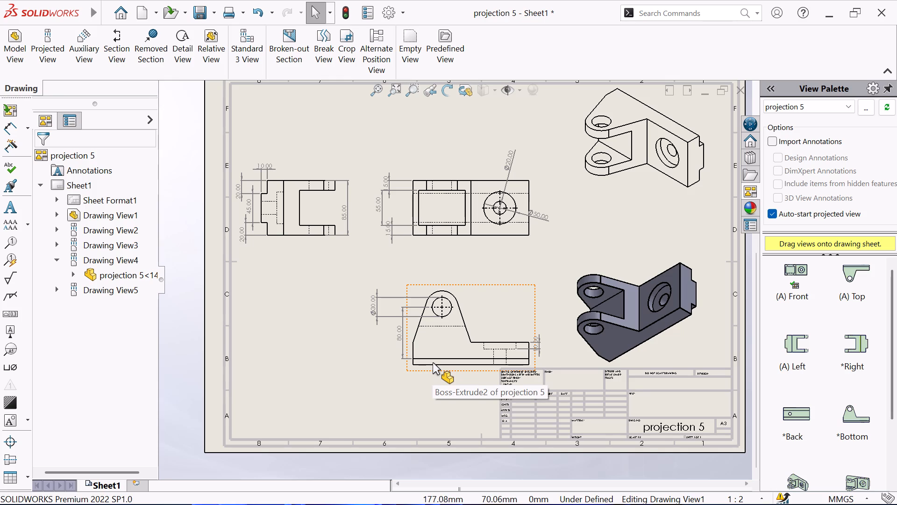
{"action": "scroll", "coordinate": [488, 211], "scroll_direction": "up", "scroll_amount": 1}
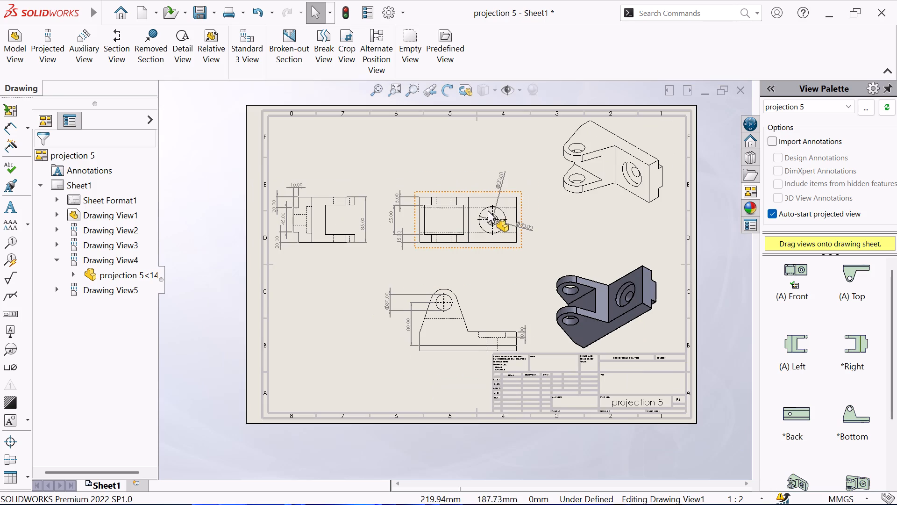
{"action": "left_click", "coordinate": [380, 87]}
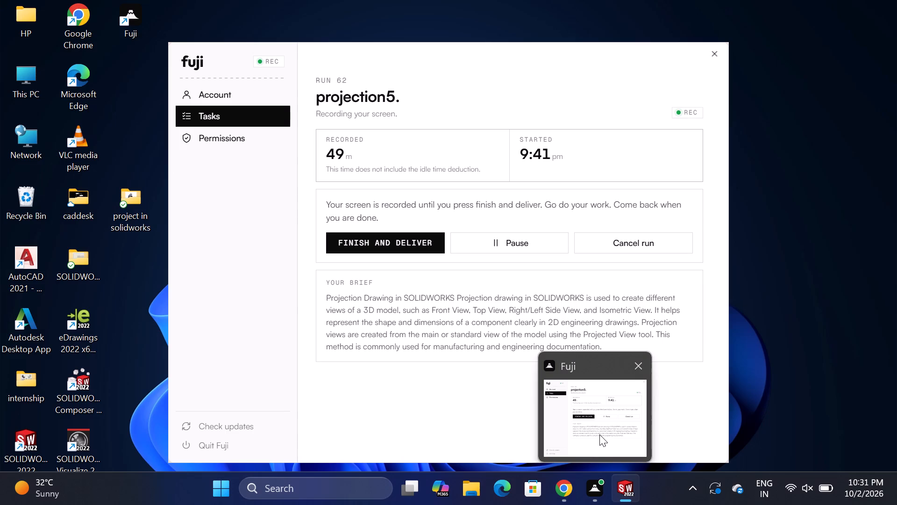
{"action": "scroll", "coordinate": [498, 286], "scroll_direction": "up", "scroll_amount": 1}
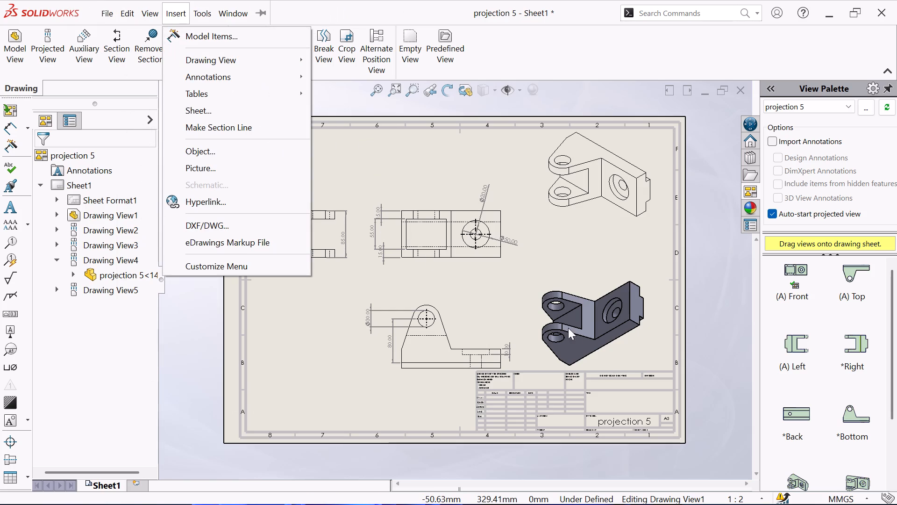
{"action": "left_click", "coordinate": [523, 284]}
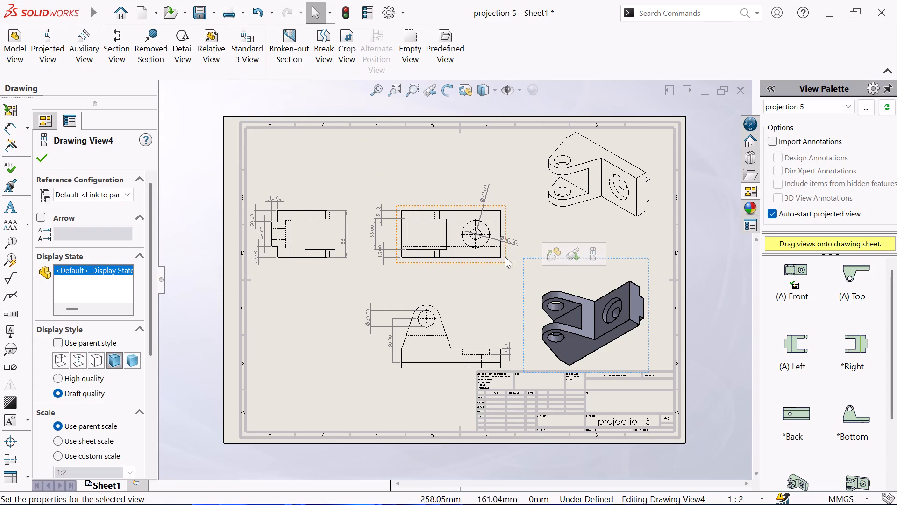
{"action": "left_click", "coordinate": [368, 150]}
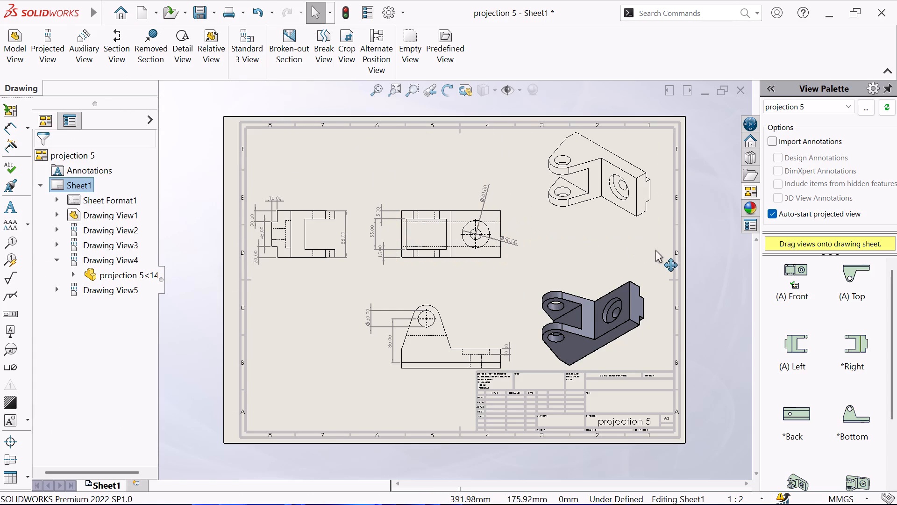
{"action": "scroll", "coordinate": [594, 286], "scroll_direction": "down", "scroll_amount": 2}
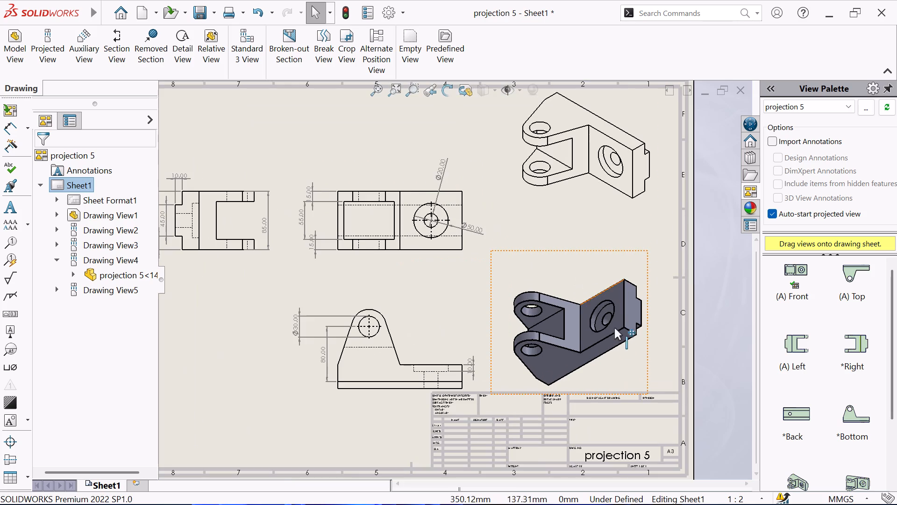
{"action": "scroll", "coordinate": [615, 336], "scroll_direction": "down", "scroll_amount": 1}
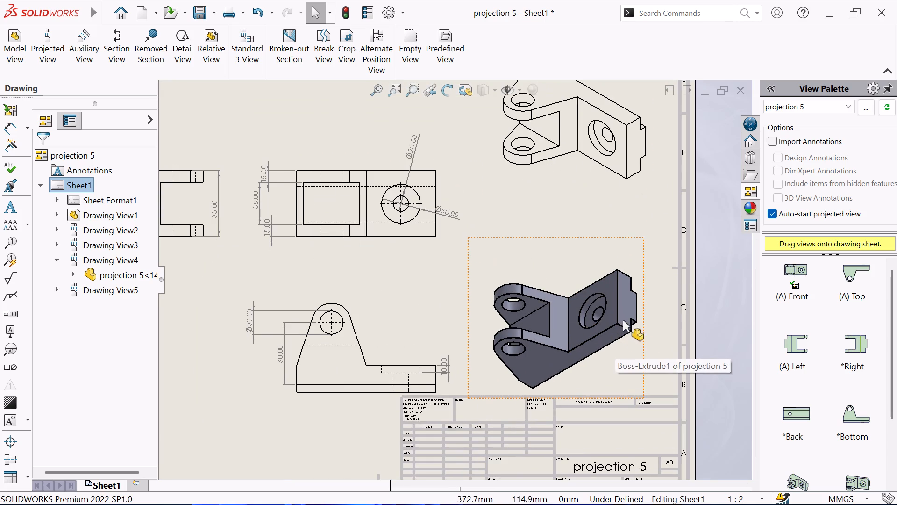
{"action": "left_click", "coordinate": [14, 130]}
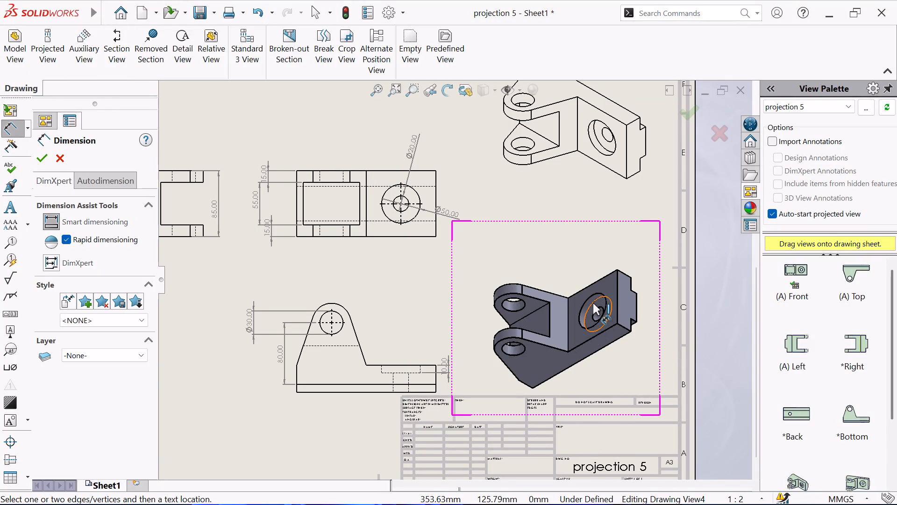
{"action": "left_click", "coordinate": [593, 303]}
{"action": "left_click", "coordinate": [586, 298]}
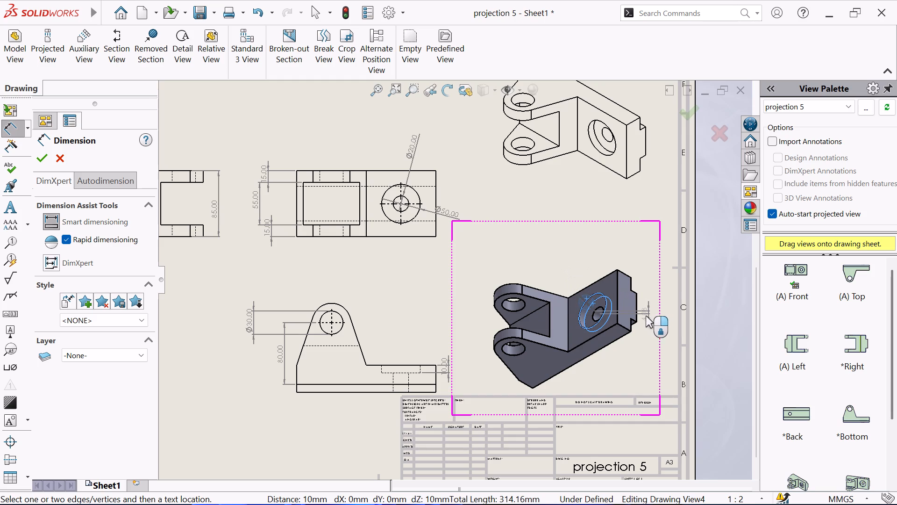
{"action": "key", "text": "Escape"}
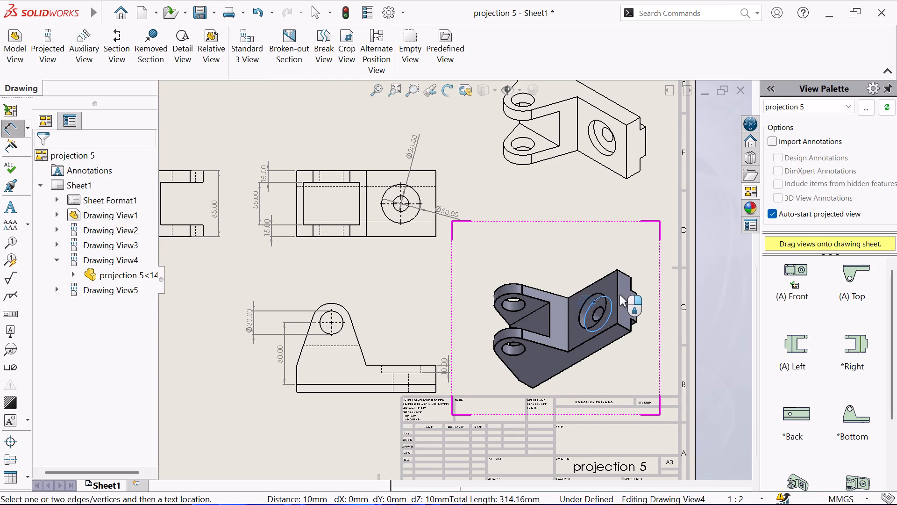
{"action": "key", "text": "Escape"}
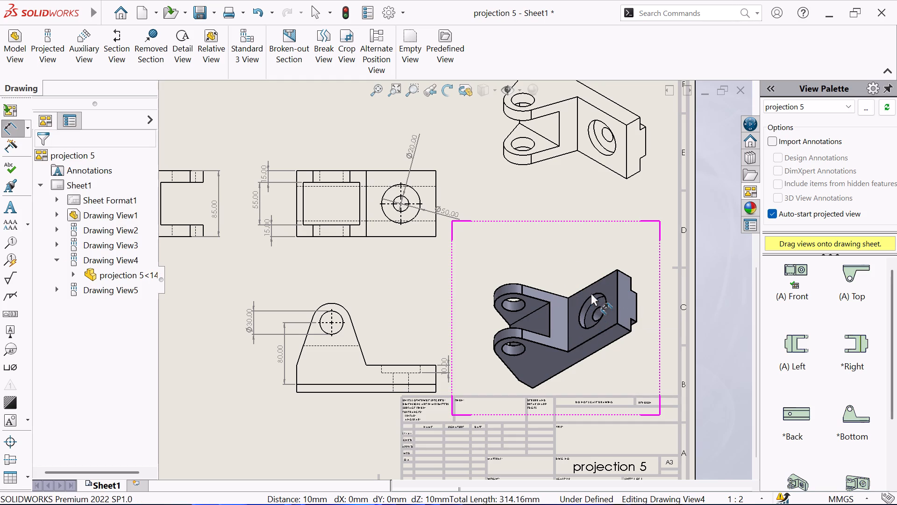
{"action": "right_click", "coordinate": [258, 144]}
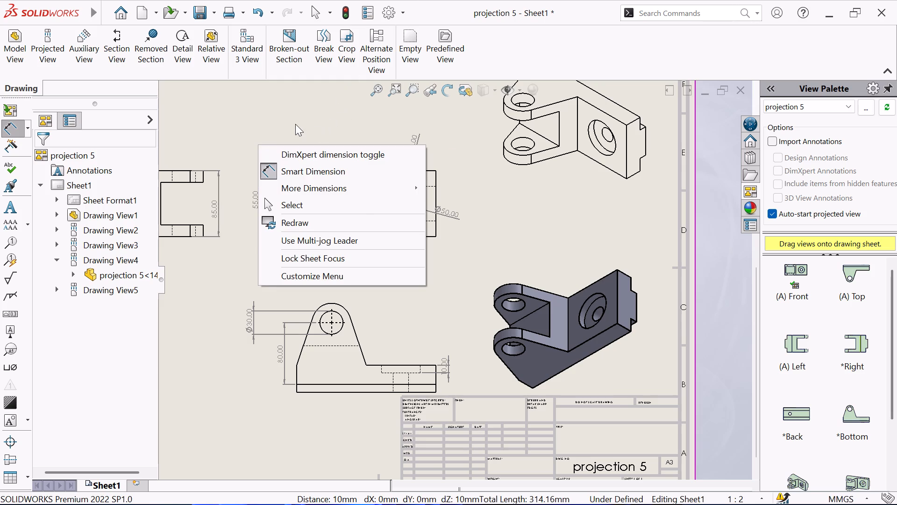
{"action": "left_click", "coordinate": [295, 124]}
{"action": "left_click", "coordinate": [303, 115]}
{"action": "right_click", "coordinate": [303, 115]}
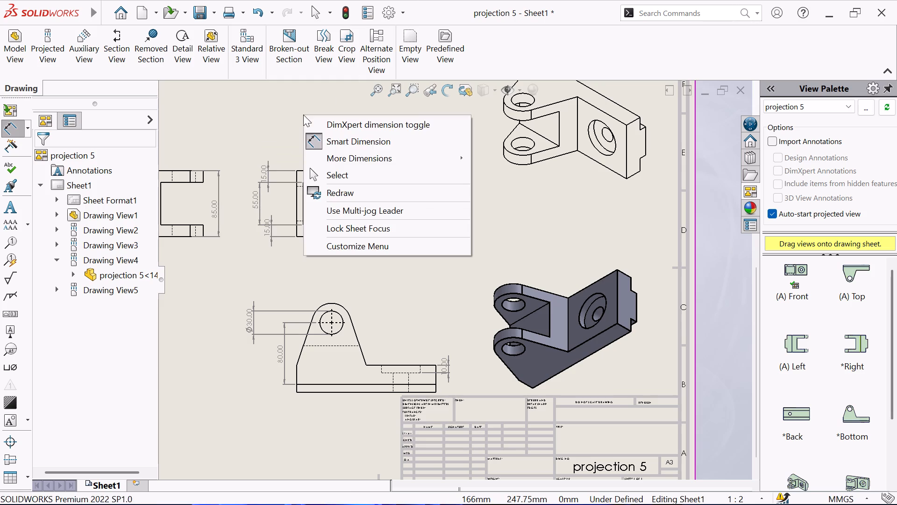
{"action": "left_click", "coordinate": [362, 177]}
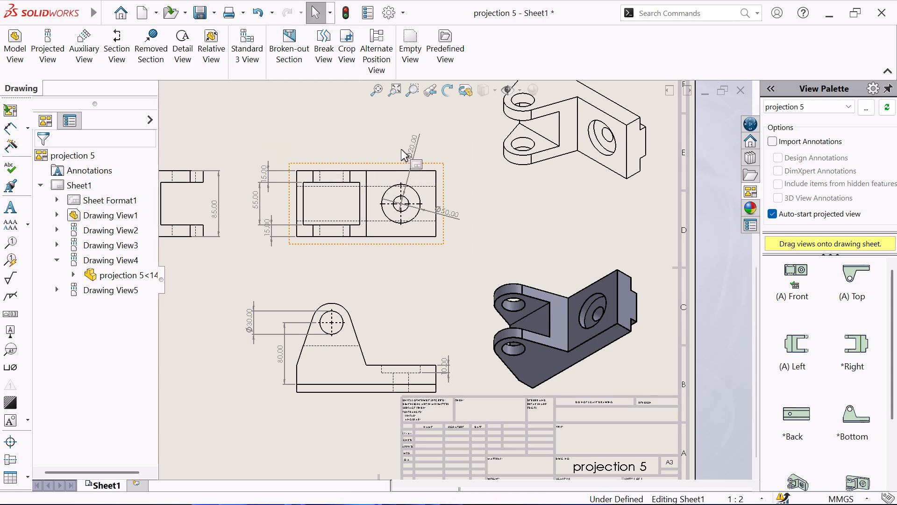
Examine the full drawing sheet, checking the arrangement of the orthographic and pictorial views and their dimensions.
{"action": "left_click", "coordinate": [378, 86]}
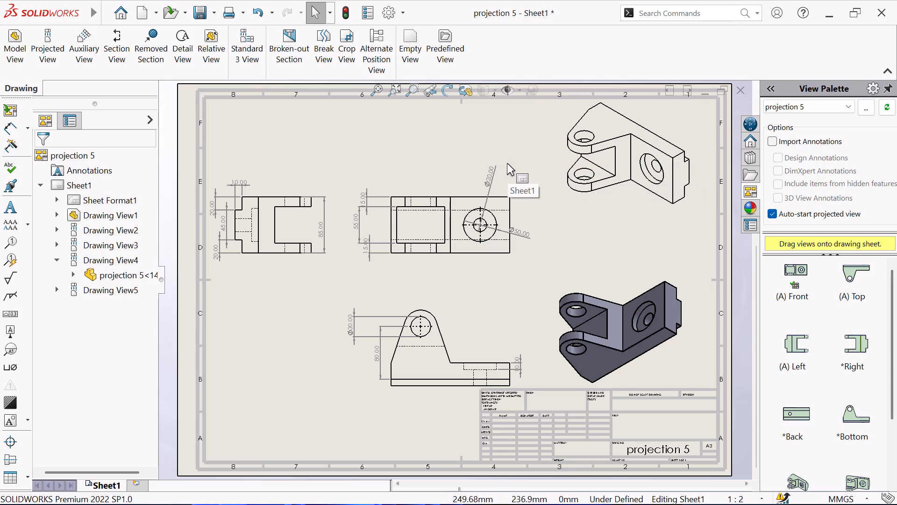
{"action": "scroll", "coordinate": [509, 163], "scroll_direction": "up", "scroll_amount": 1}
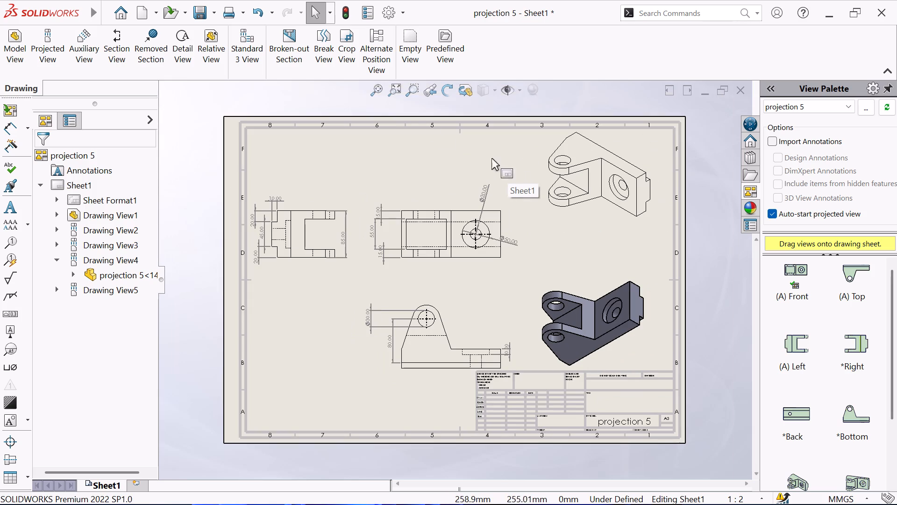
{"action": "left_click", "coordinate": [372, 89]}
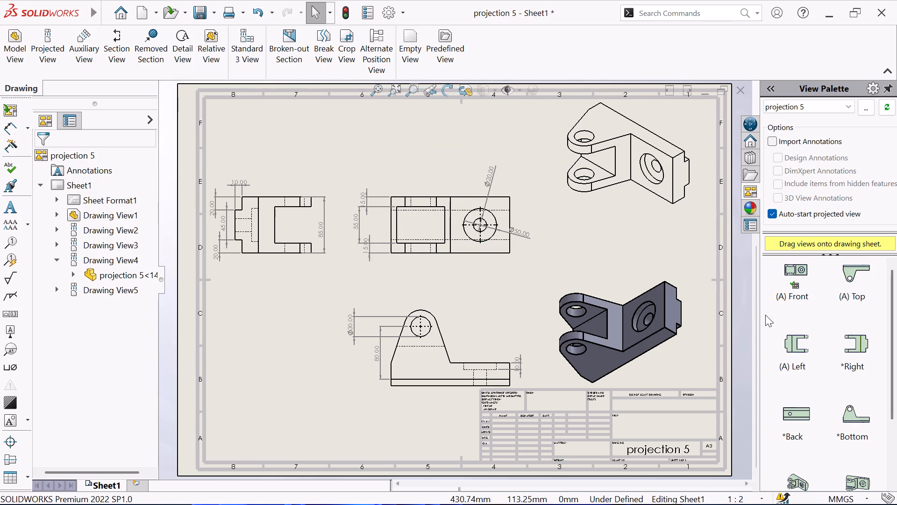
{"action": "left_click_drag", "start_coordinate": [762, 299], "coordinate": [896, 296]}
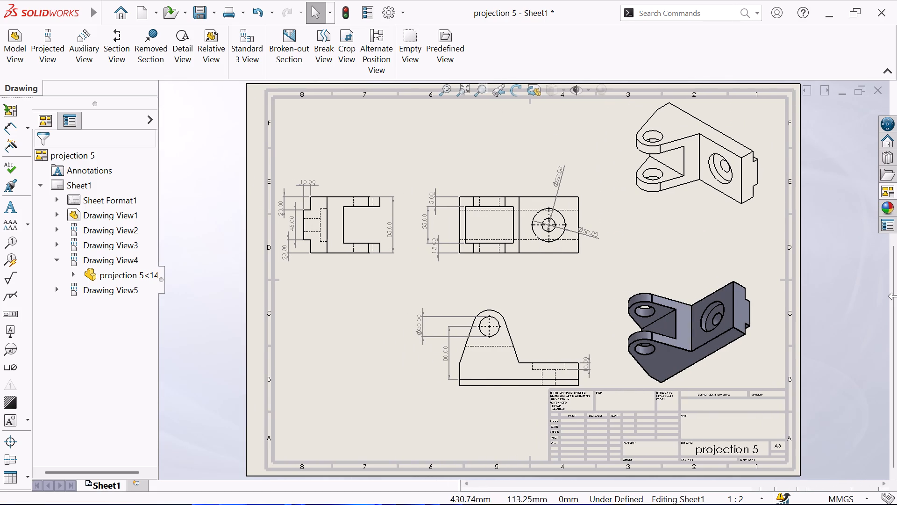
{"action": "left_click_drag", "start_coordinate": [896, 296], "coordinate": [896, 290]}
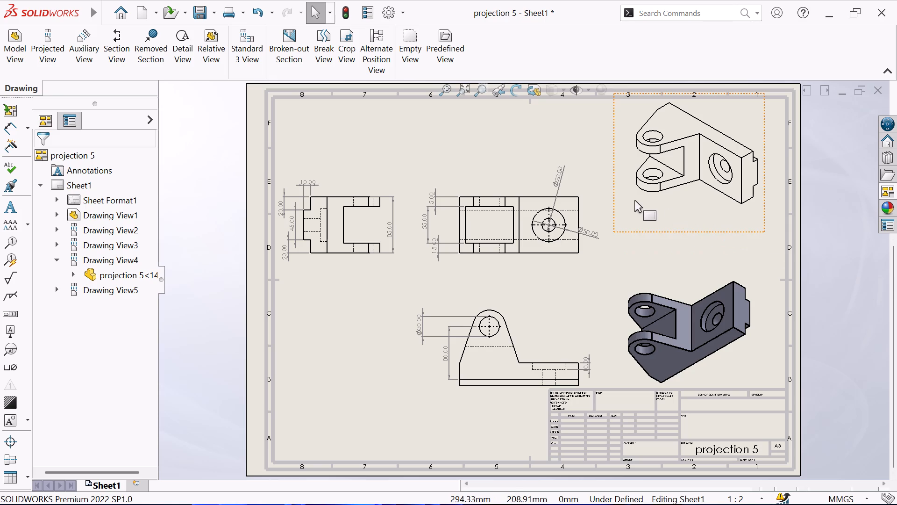
{"action": "scroll", "coordinate": [634, 200], "scroll_direction": "up", "scroll_amount": 1}
{"action": "scroll", "coordinate": [634, 200], "scroll_direction": "down", "scroll_amount": 1}
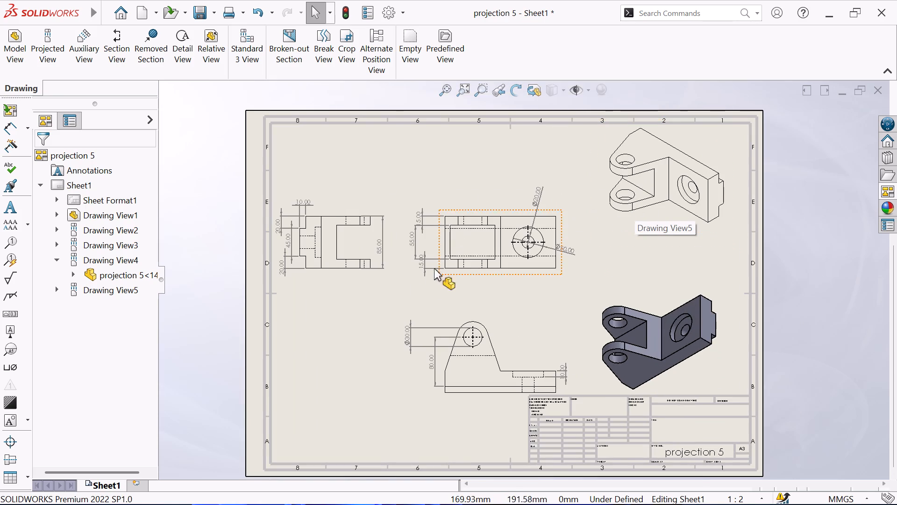
{"action": "scroll", "coordinate": [388, 301], "scroll_direction": "down", "scroll_amount": 1}
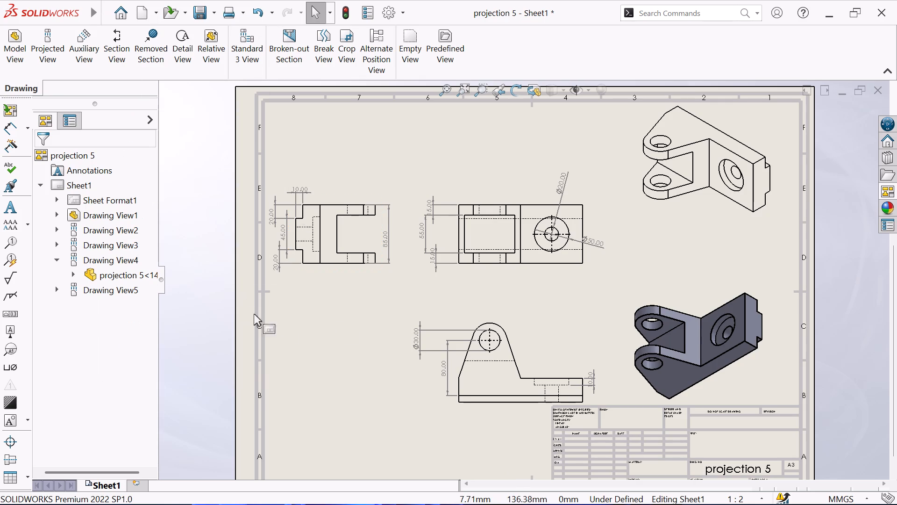
{"action": "scroll", "coordinate": [487, 324], "scroll_direction": "up", "scroll_amount": 3}
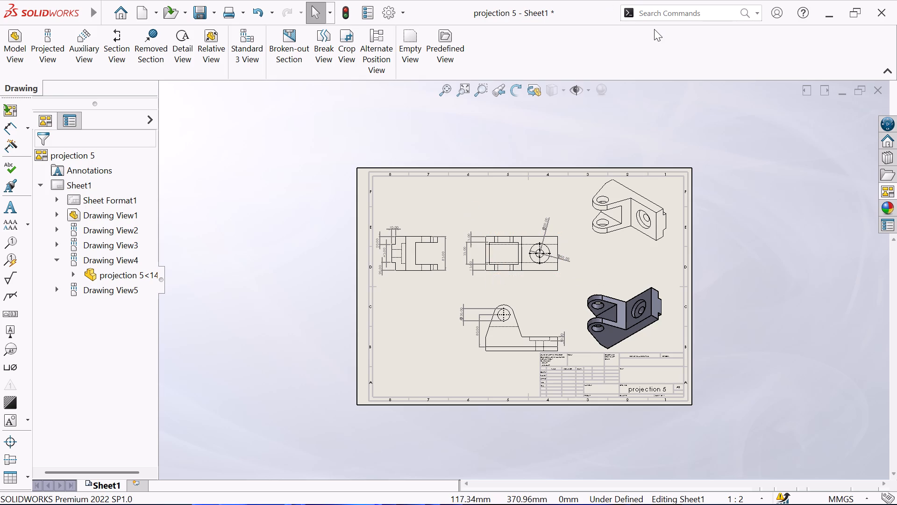
{"action": "scroll", "coordinate": [654, 29], "scroll_direction": "up", "scroll_amount": 1}
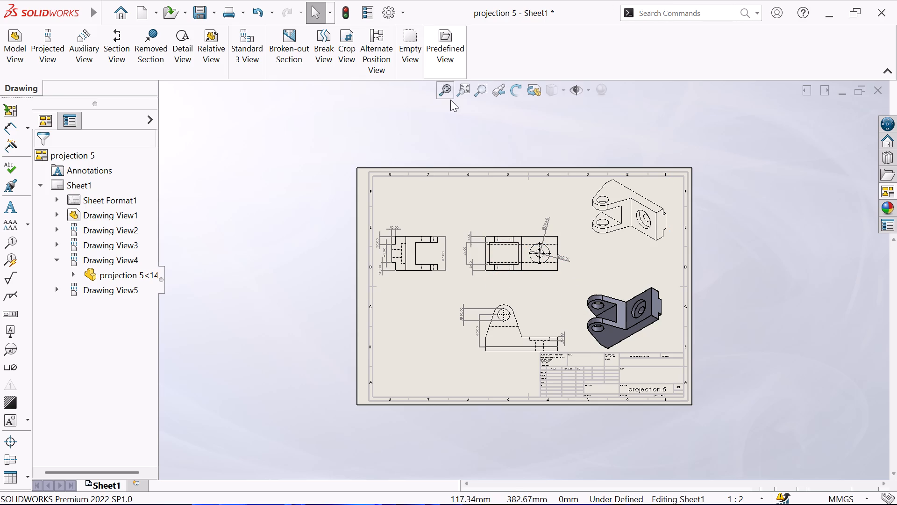
{"action": "left_click", "coordinate": [448, 82]}
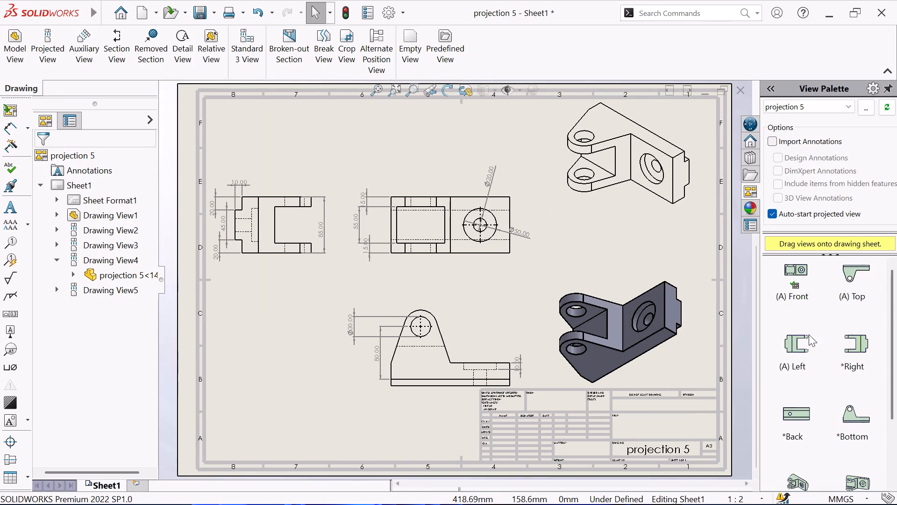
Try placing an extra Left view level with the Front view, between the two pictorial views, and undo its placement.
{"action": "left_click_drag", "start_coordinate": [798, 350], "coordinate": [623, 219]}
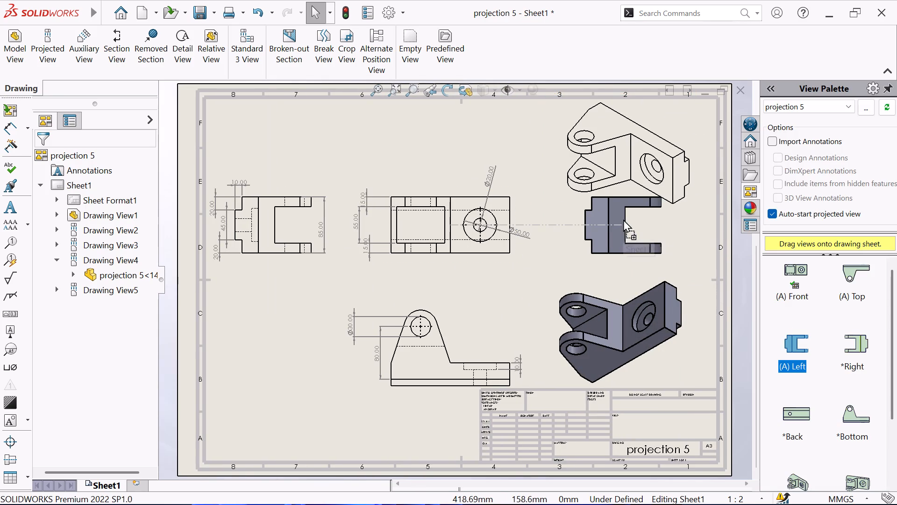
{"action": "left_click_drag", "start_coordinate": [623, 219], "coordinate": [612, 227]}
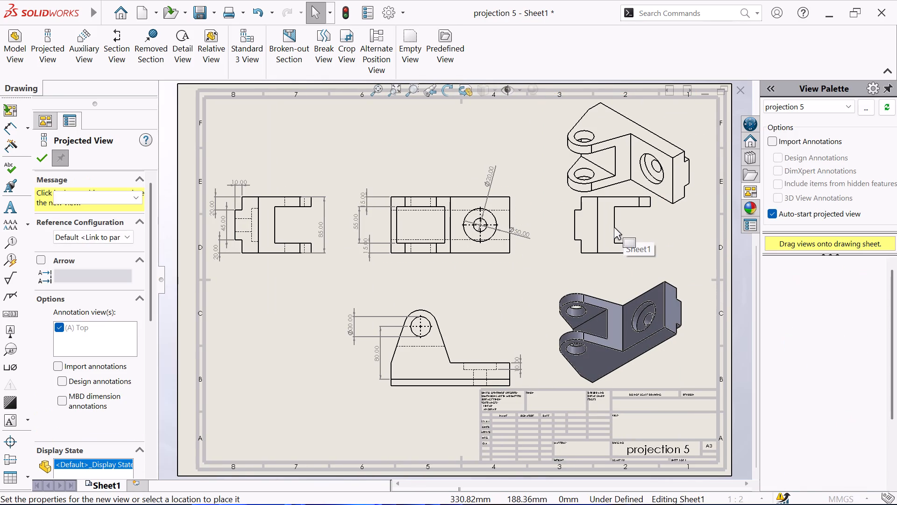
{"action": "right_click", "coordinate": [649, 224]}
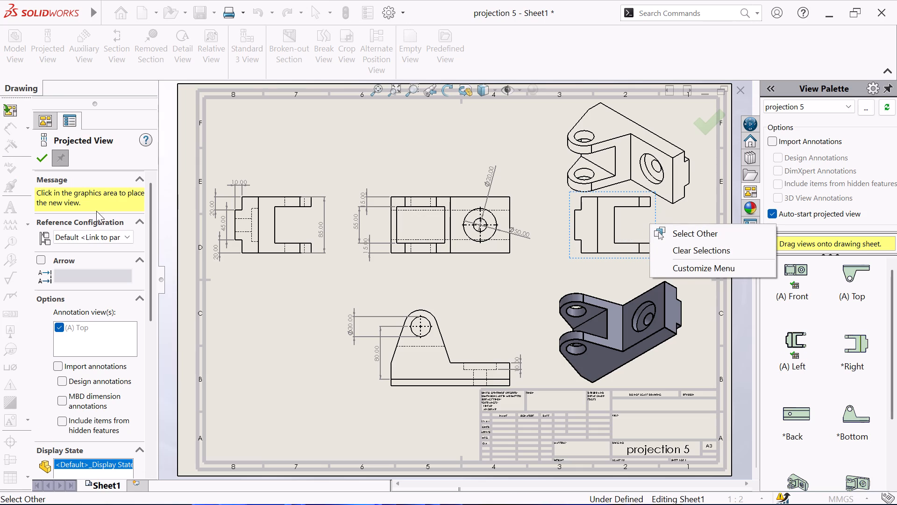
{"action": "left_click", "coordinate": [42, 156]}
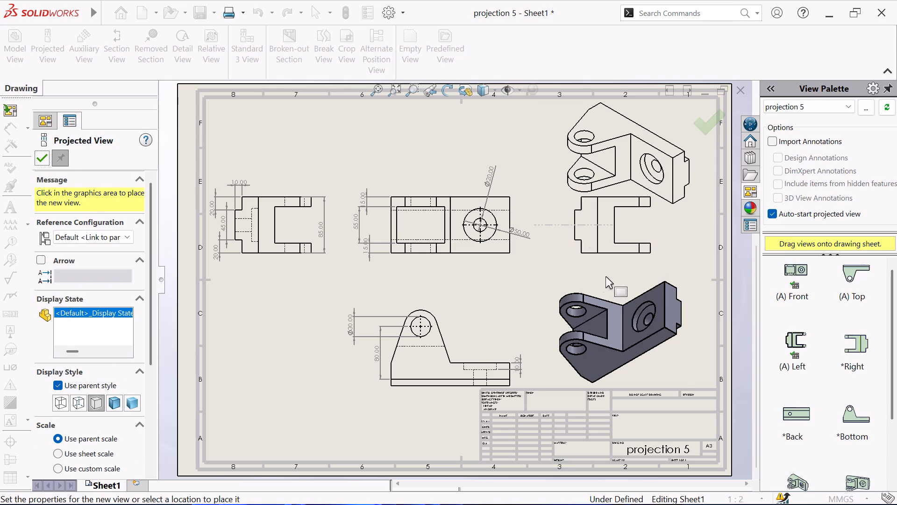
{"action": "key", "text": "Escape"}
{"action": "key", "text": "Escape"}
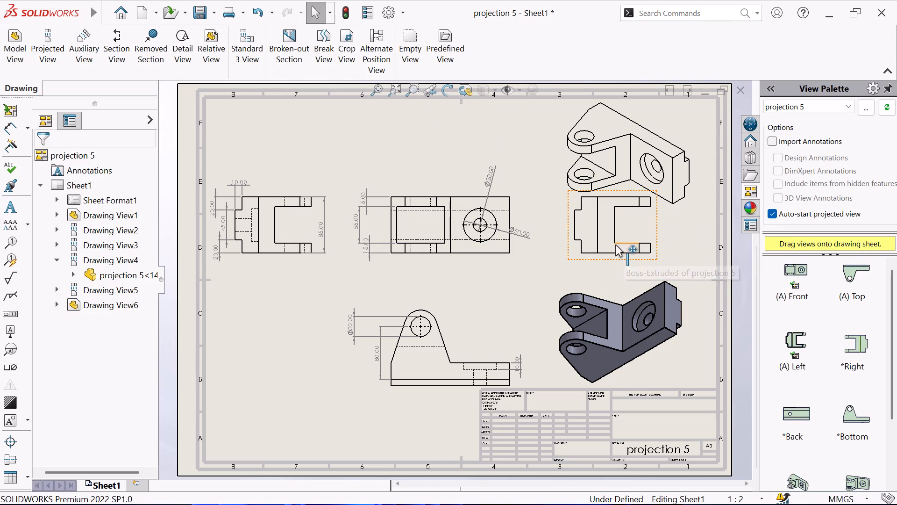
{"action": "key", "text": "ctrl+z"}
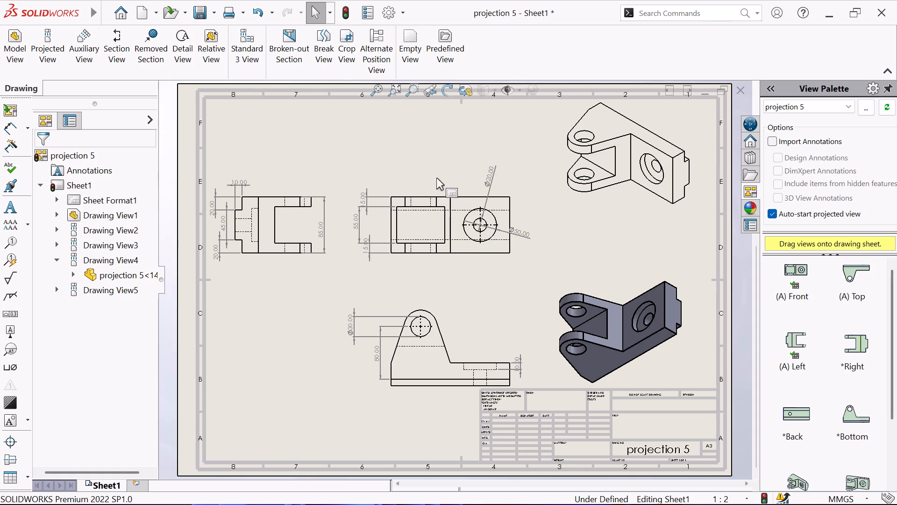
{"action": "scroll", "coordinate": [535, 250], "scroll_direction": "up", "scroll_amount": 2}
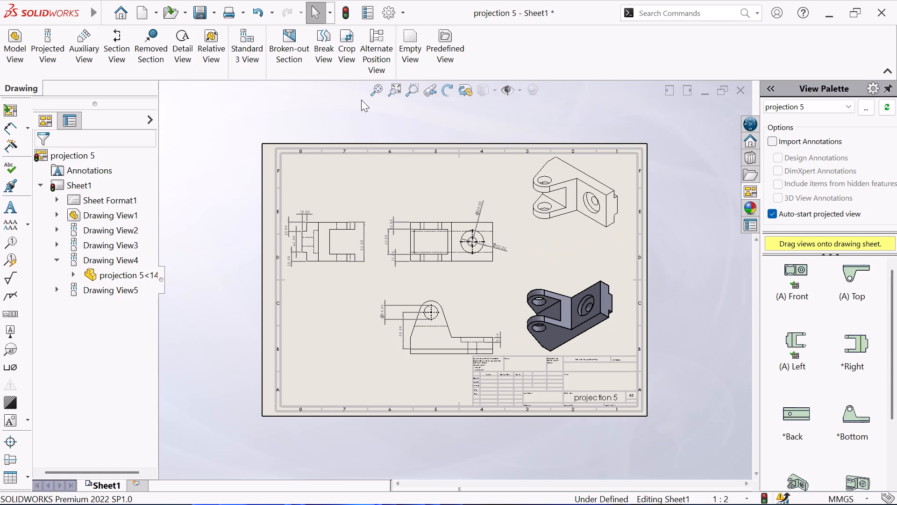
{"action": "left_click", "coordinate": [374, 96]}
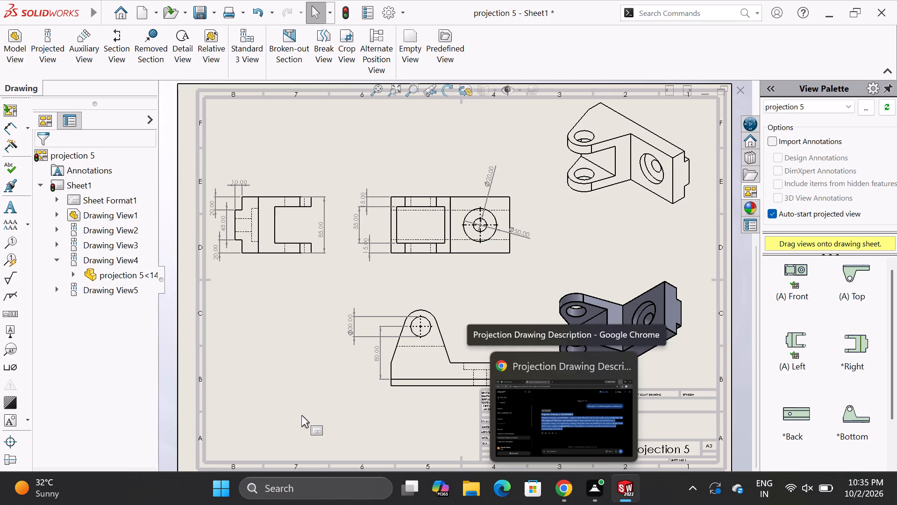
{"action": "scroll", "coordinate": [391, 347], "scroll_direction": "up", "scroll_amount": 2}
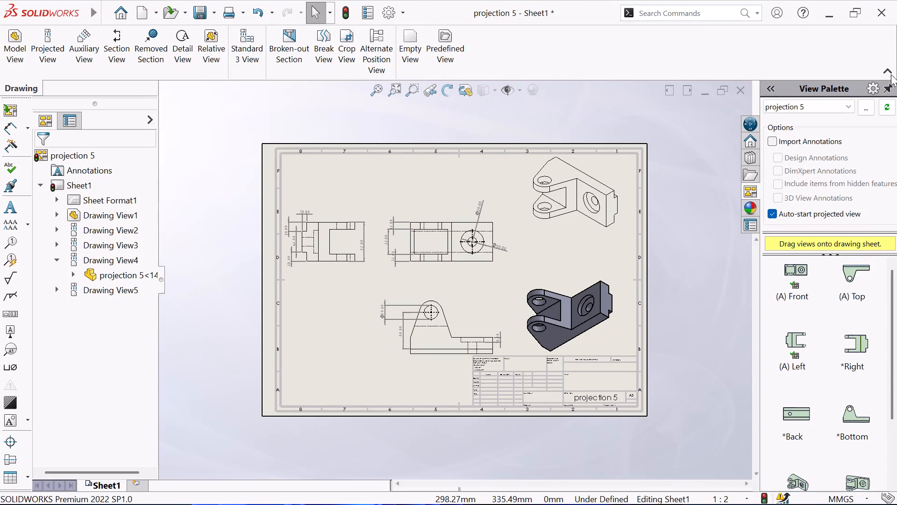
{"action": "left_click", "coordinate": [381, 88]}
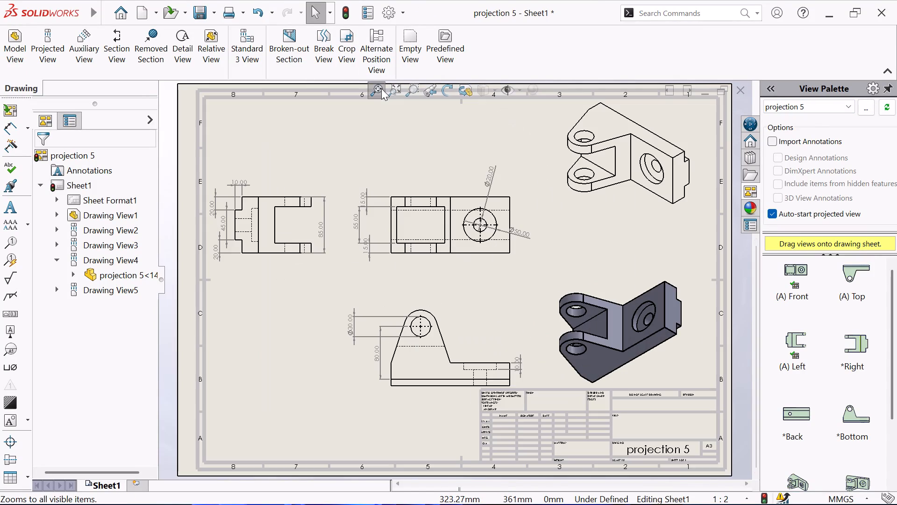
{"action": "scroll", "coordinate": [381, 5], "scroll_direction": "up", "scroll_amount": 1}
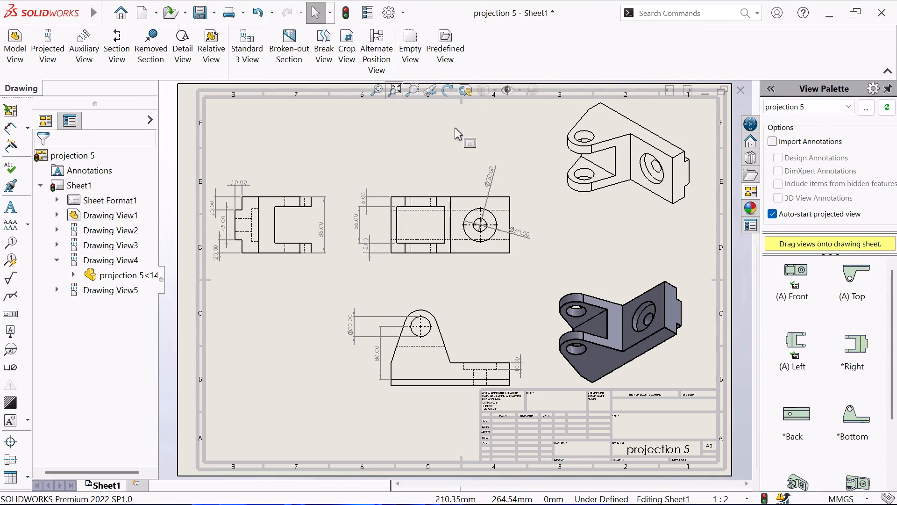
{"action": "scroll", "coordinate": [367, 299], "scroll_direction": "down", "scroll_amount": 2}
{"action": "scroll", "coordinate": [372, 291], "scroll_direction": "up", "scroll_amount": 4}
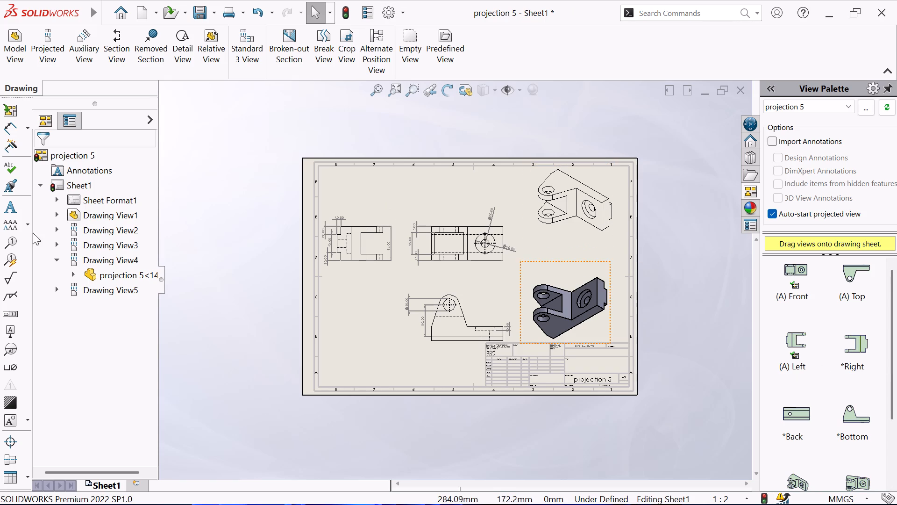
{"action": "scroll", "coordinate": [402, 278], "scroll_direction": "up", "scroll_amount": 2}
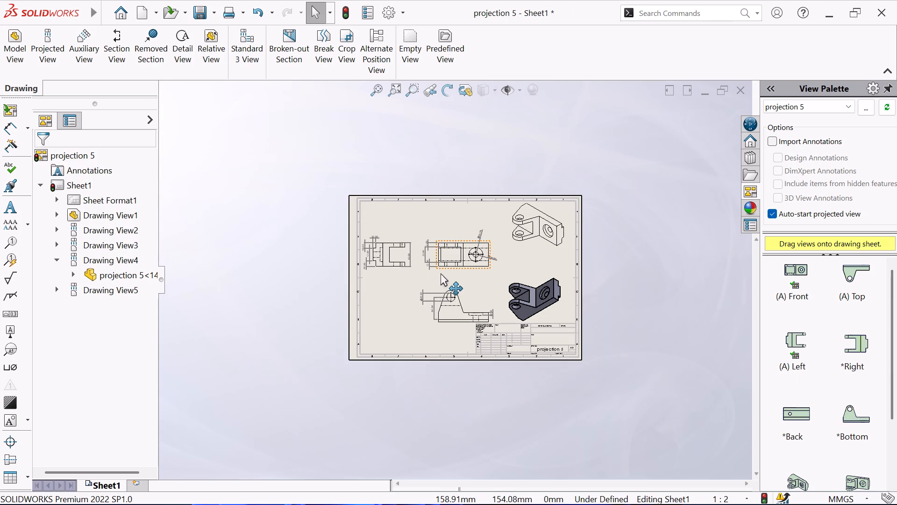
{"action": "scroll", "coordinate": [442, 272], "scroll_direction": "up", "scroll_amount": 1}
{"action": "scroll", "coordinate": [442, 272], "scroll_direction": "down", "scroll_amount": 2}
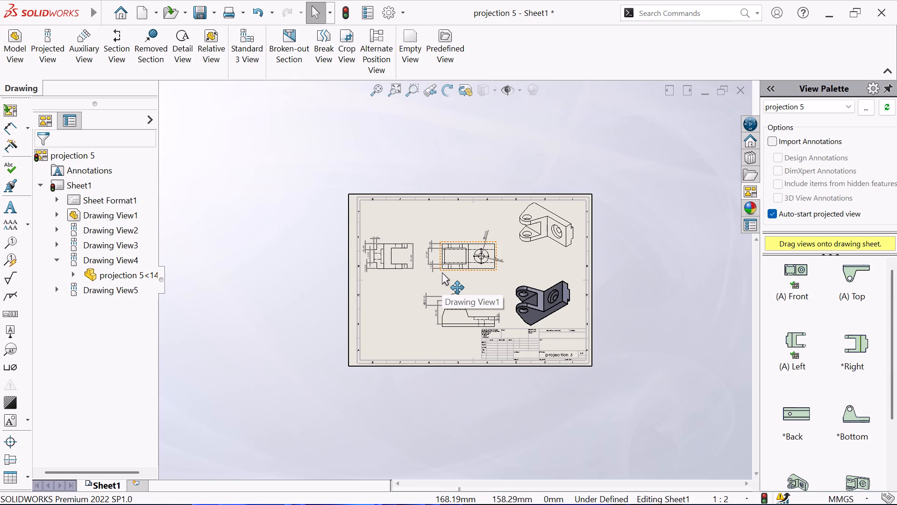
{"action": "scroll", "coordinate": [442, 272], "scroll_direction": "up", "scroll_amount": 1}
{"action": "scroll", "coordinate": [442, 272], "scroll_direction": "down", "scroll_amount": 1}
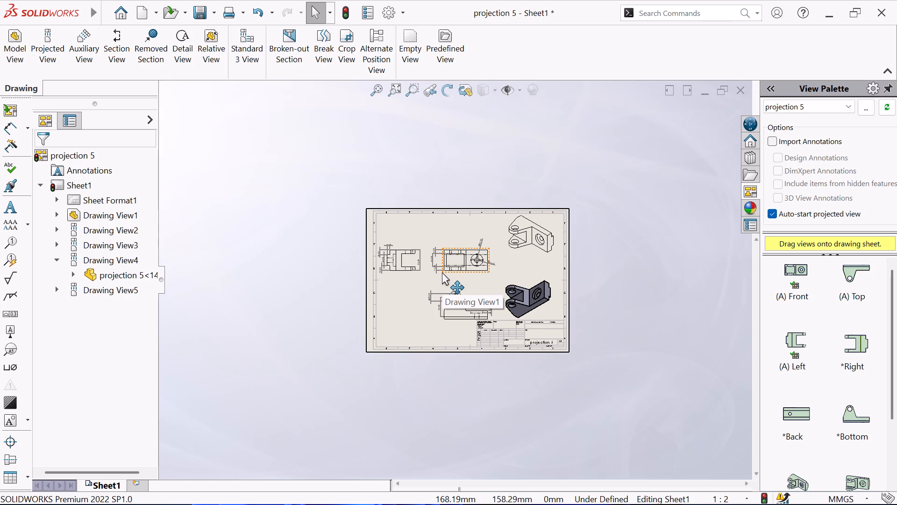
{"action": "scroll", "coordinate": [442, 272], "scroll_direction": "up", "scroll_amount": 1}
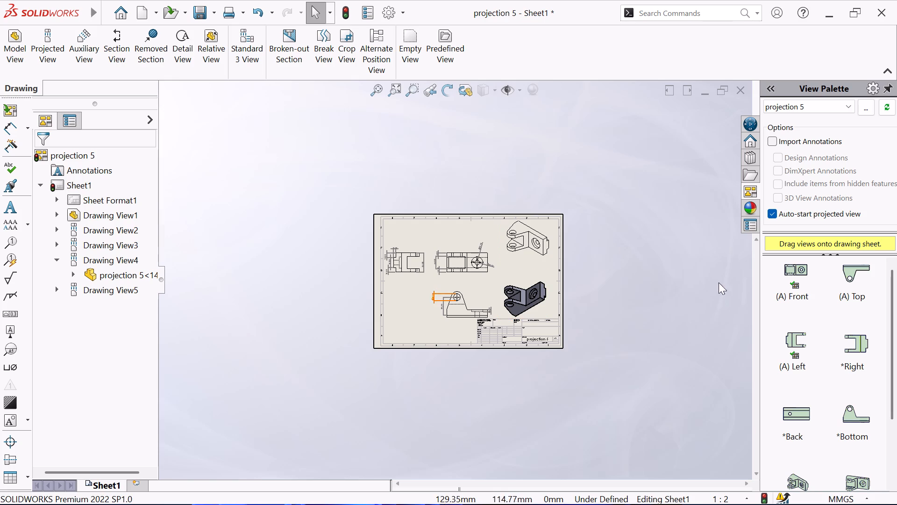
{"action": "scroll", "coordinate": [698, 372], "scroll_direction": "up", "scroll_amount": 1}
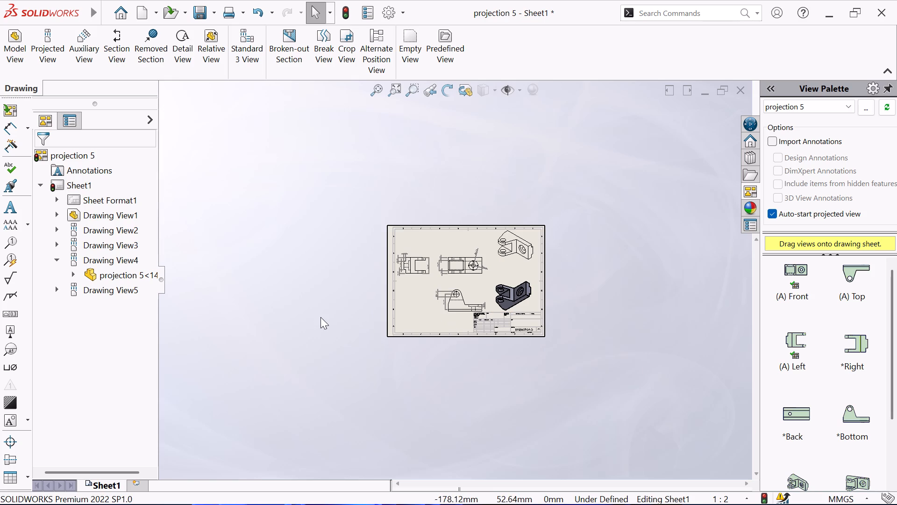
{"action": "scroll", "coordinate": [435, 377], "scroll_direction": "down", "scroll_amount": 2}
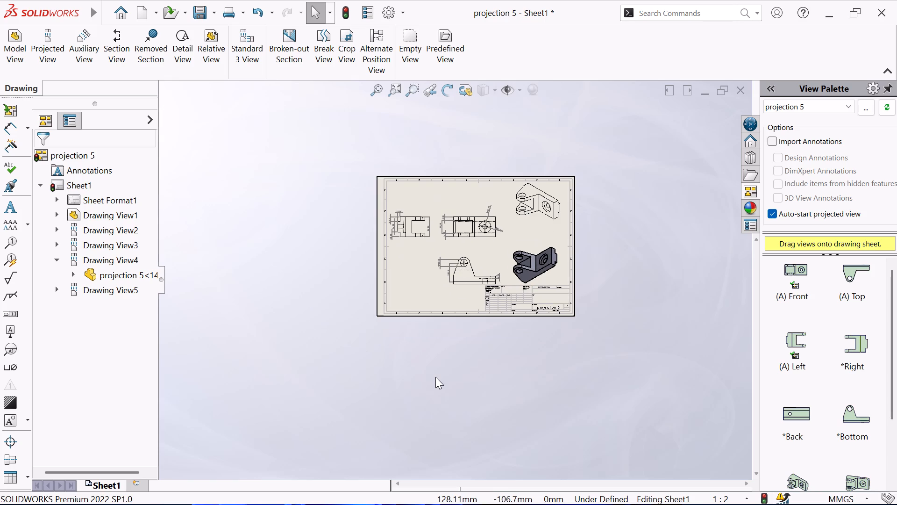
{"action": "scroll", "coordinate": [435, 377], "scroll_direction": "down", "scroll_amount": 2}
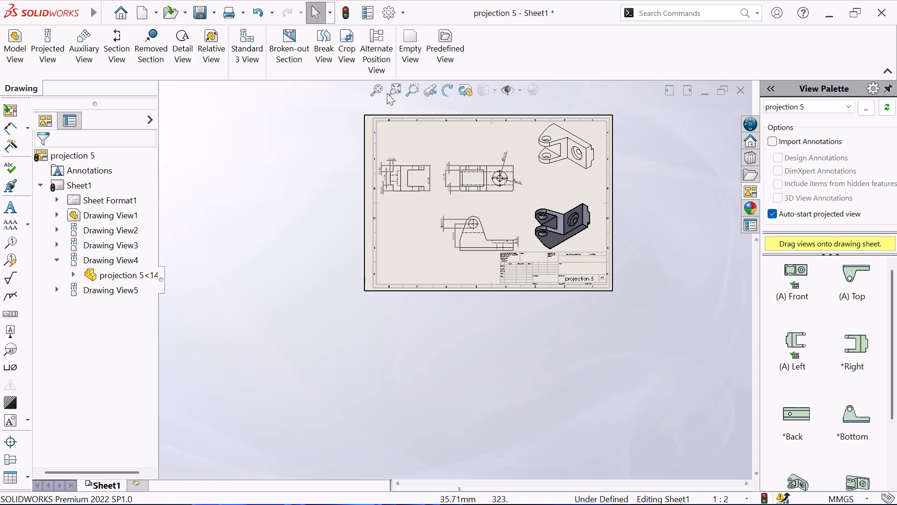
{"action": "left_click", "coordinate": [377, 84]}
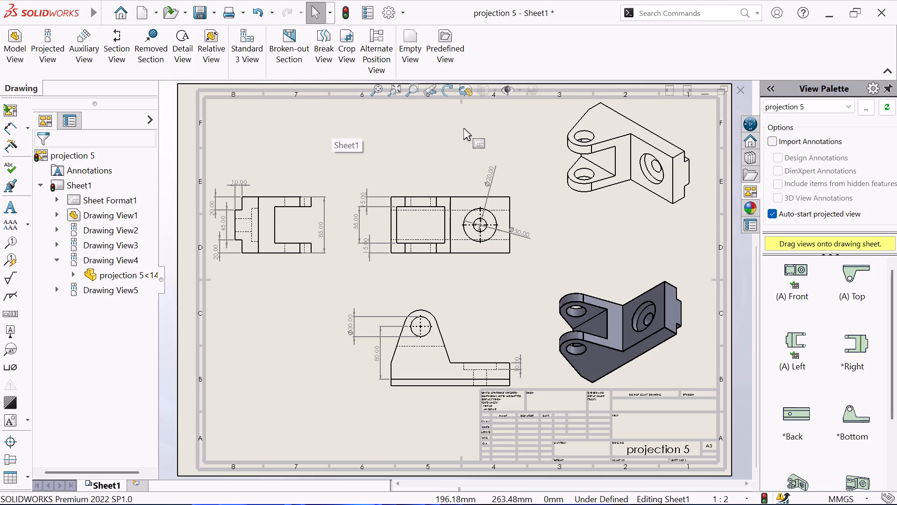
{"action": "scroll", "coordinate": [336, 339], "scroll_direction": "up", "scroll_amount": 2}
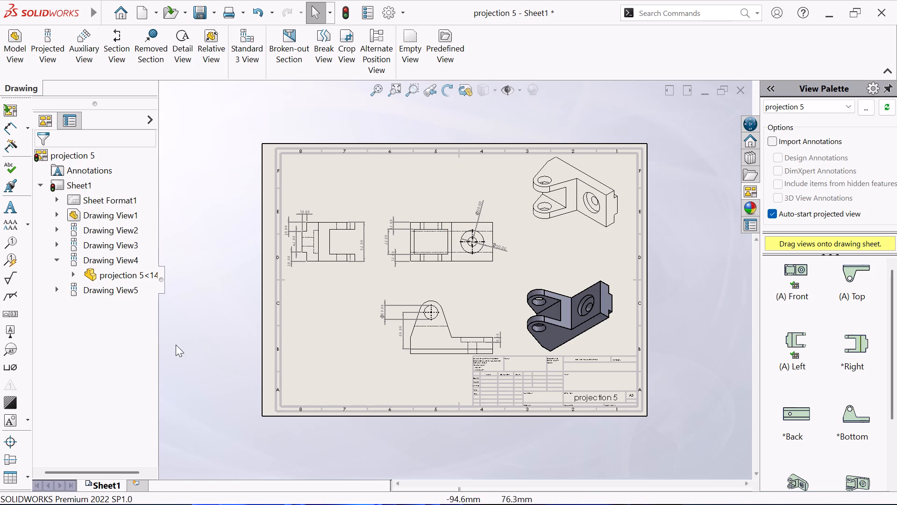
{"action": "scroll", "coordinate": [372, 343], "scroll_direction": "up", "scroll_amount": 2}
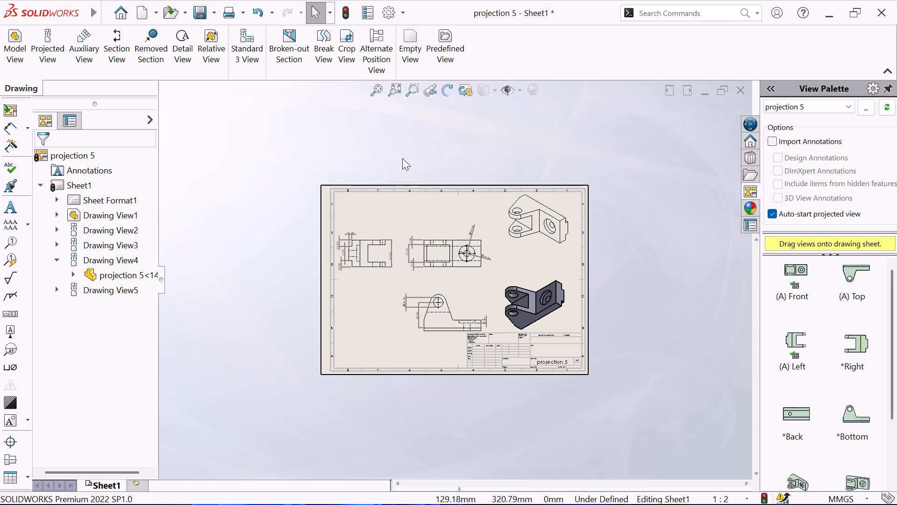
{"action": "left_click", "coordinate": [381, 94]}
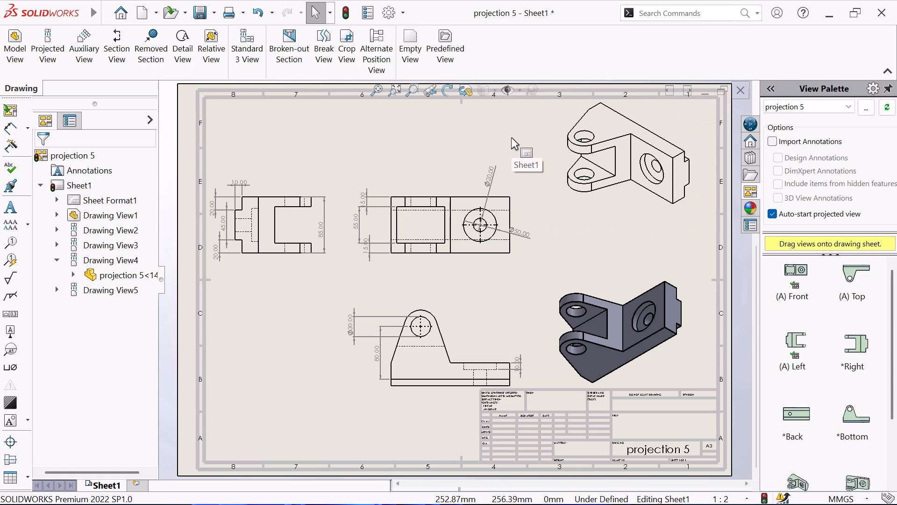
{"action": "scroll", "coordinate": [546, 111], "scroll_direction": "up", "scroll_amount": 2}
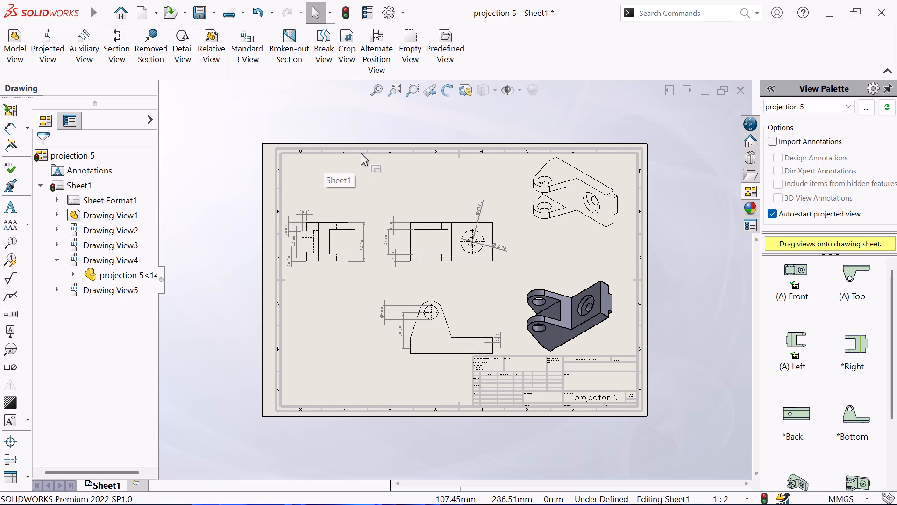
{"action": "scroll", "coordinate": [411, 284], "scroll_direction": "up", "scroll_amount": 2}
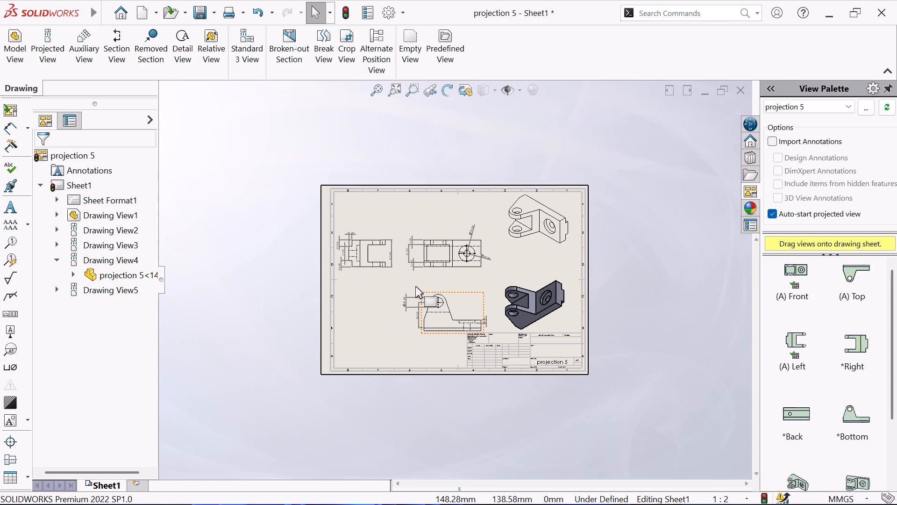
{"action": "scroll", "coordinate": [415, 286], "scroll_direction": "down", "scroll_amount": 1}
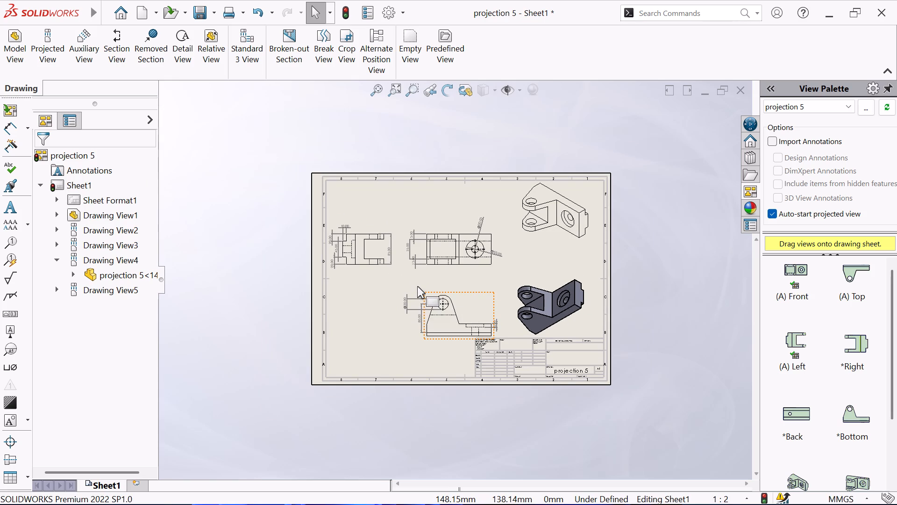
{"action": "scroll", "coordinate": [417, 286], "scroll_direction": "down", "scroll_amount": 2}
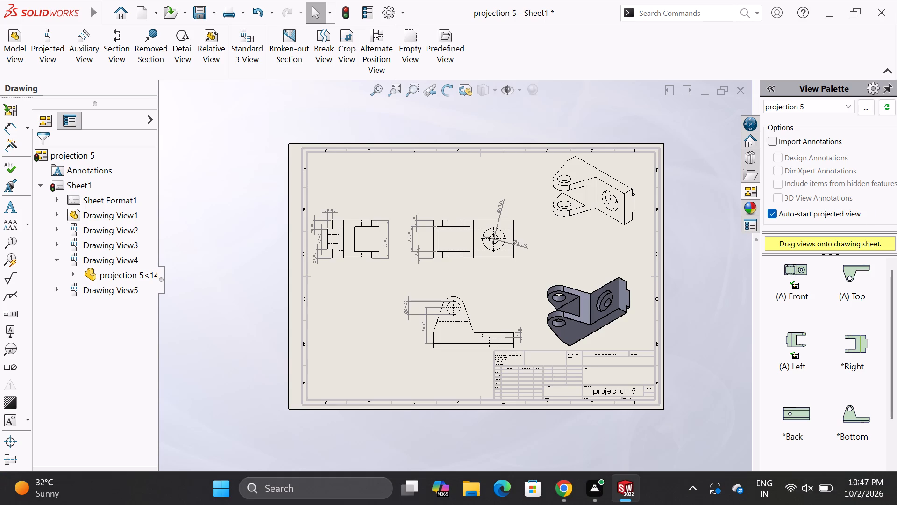
Save the drawing as a SOLIDWORKS Drawing file named "projection 5 draftting" in the current folder.
{"action": "key", "text": "ctrl+s"}
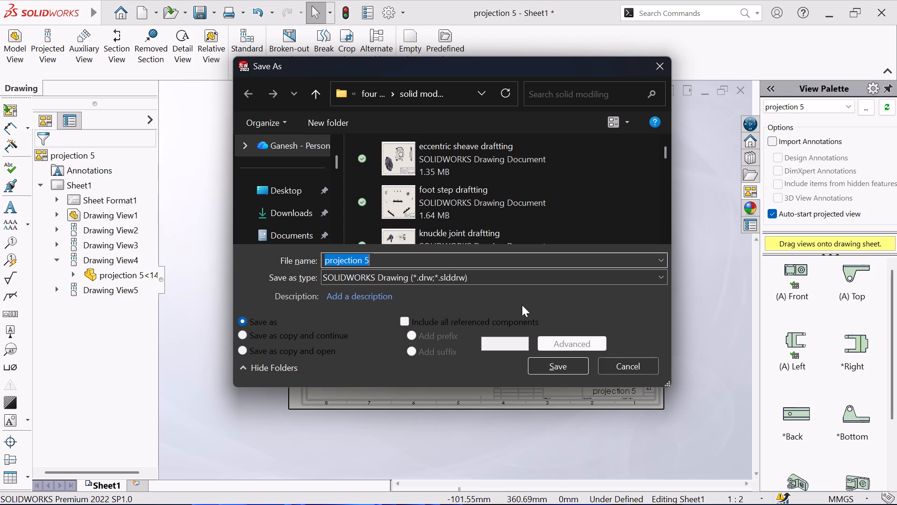
{"action": "left_click", "coordinate": [514, 264]}
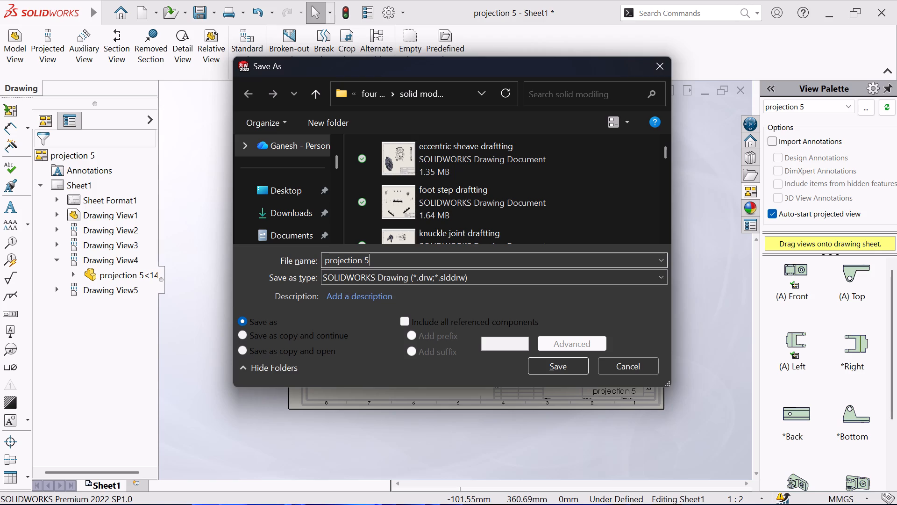
{"action": "key", "text": "d"}
{"action": "key", "text": "BackSpace"}
{"action": "key", "text": "space"}
{"action": "type", "text": "dra"}
{"action": "type", "text": "ftting"}
{"action": "key", "text": "Return"}
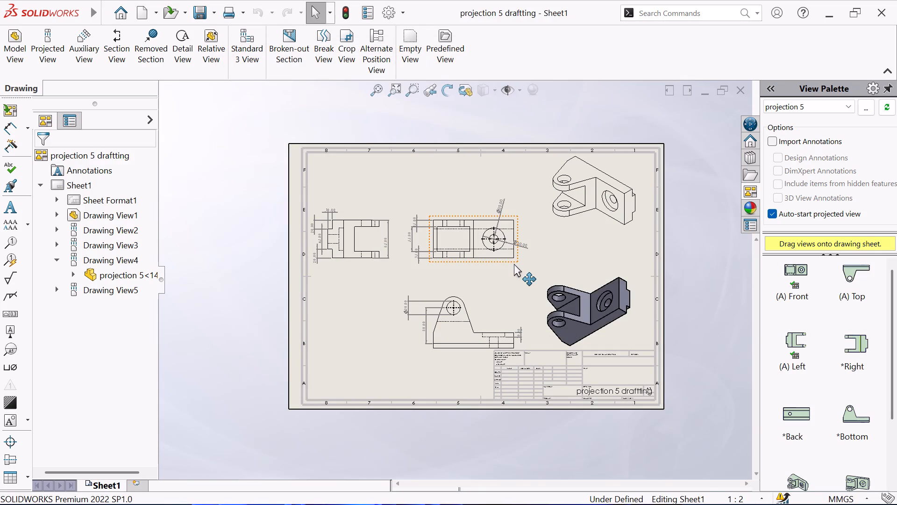